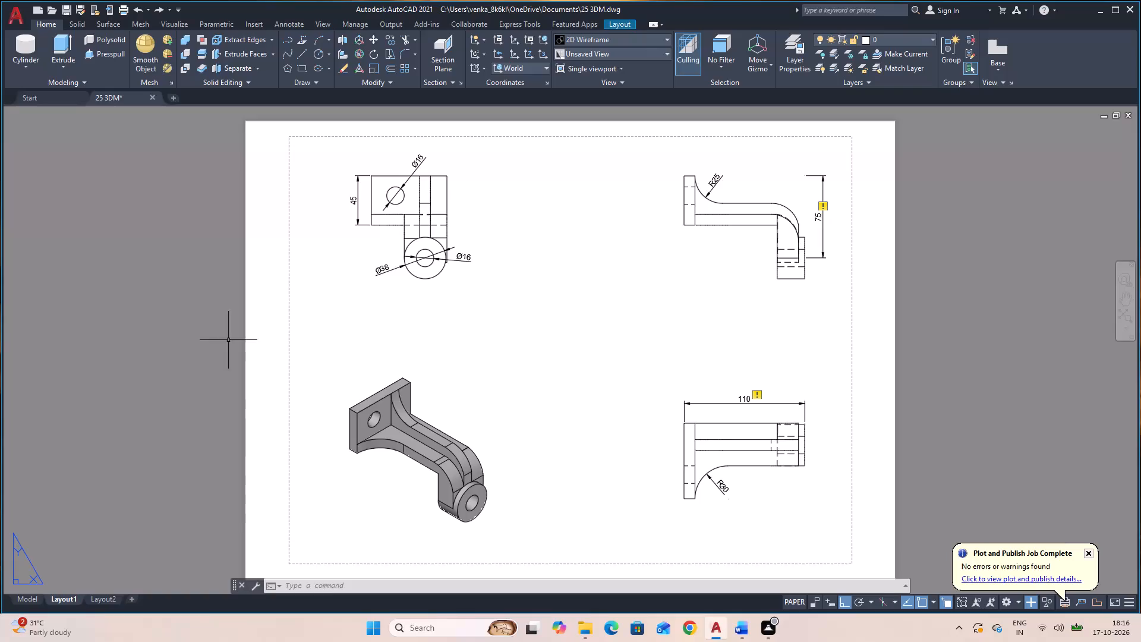
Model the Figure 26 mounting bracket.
Close the 25 3DM drawing without saving its changes.
click(153, 95)
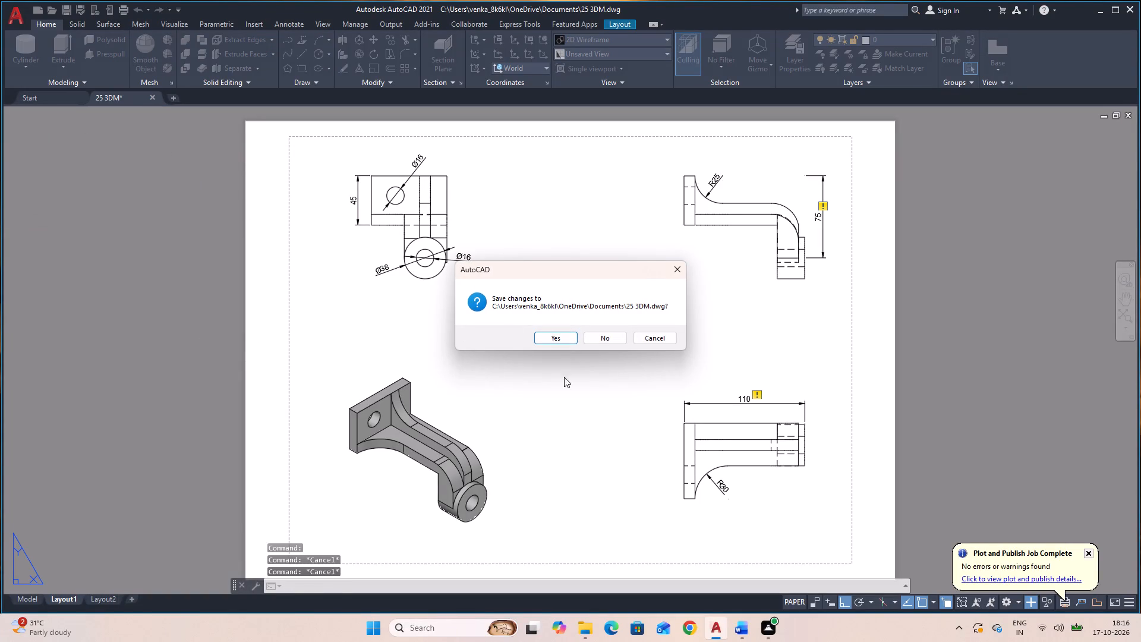
click(599, 333)
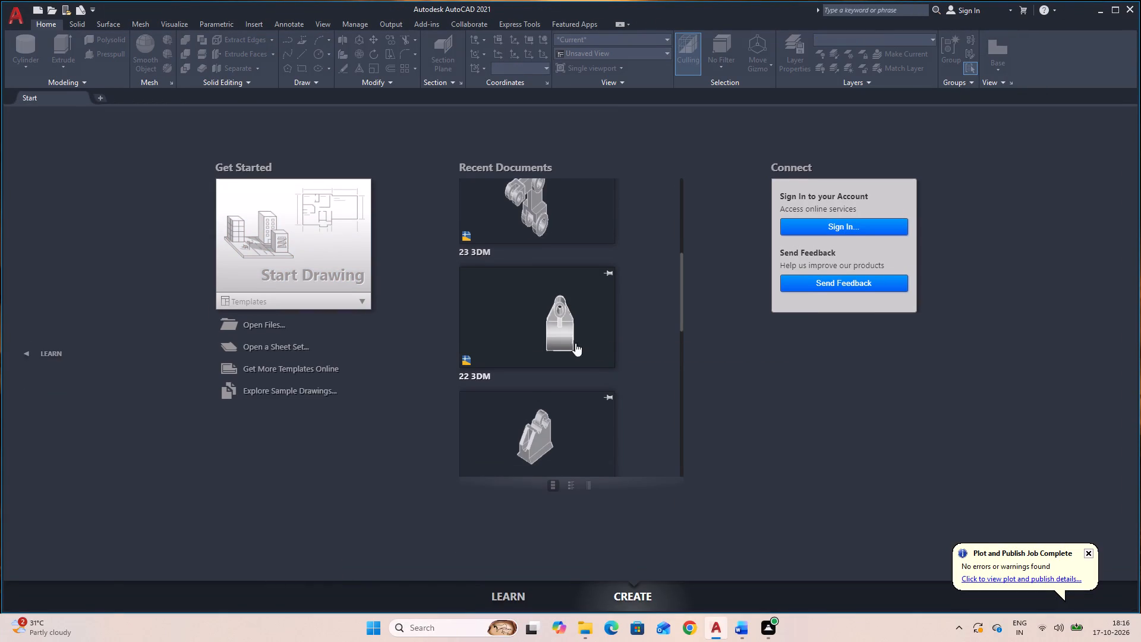
Start a new blank drawing.
click(316, 276)
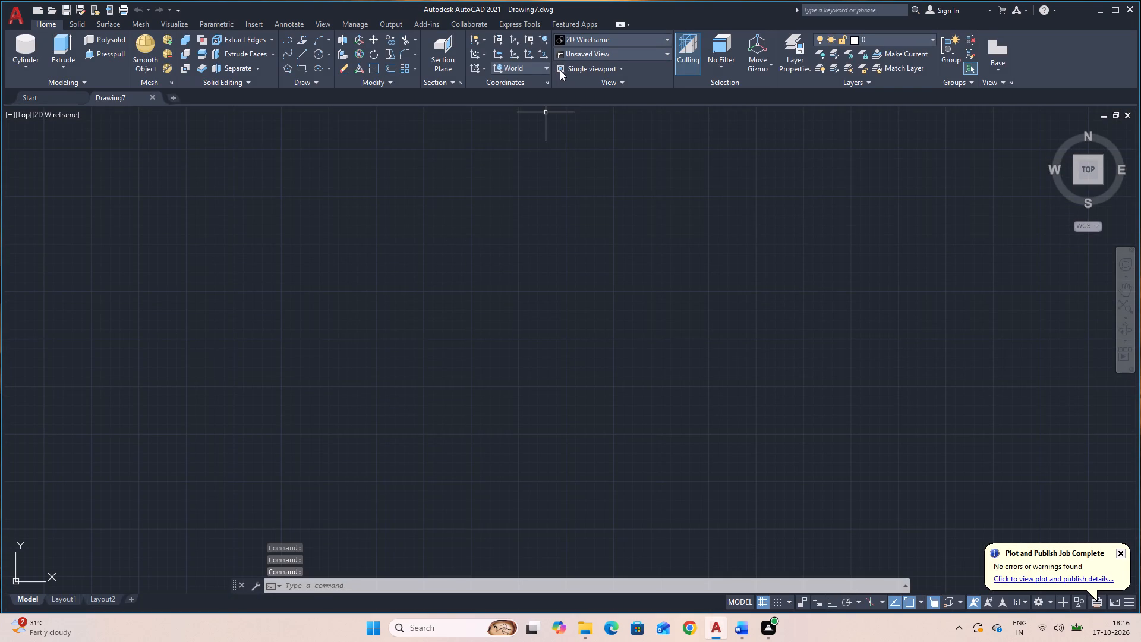
Set the visual style to Shaded with Edges and the view to SE Isometric.
click(581, 33)
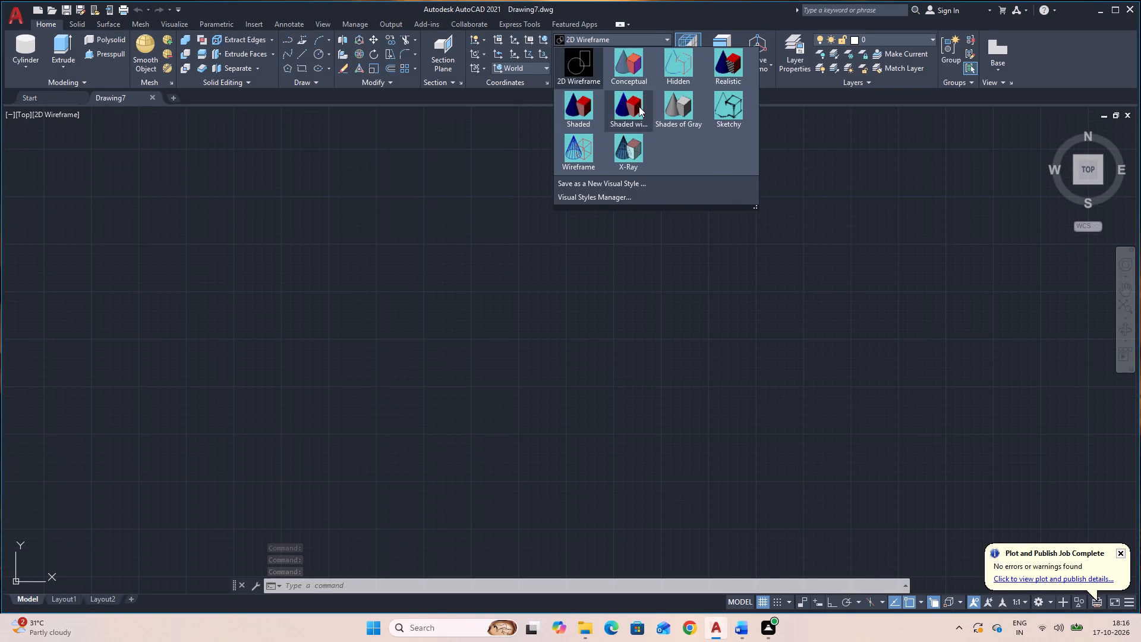
click(639, 107)
click(612, 55)
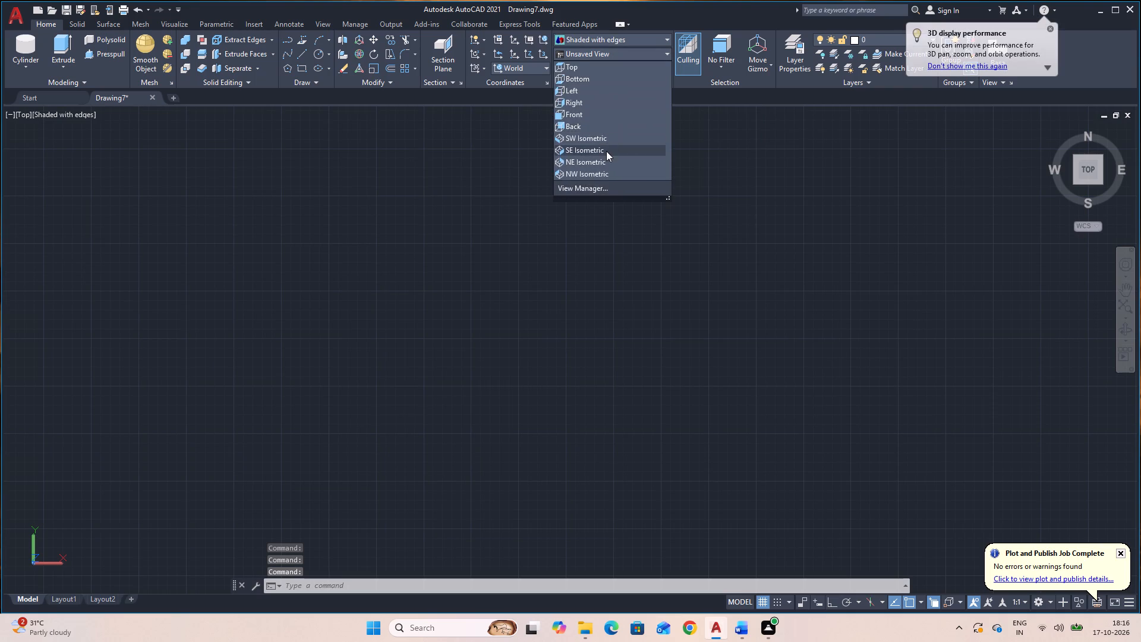
click(606, 151)
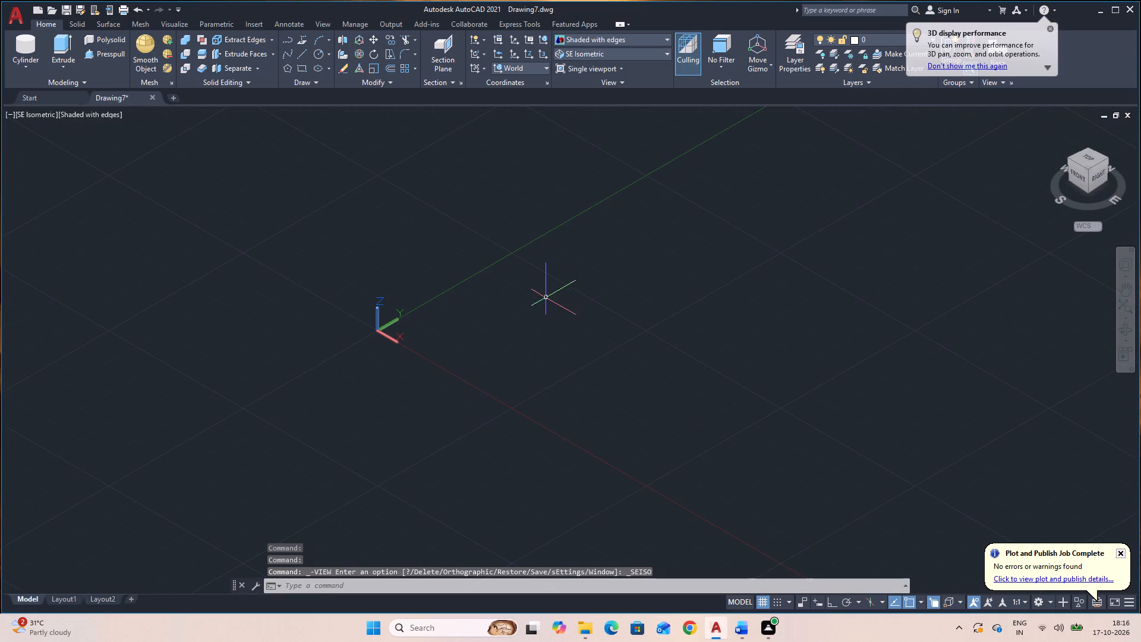
Model a solid box with length 75 along X, width 56 and height 18.
middle_drag(546, 300, 244, 564)
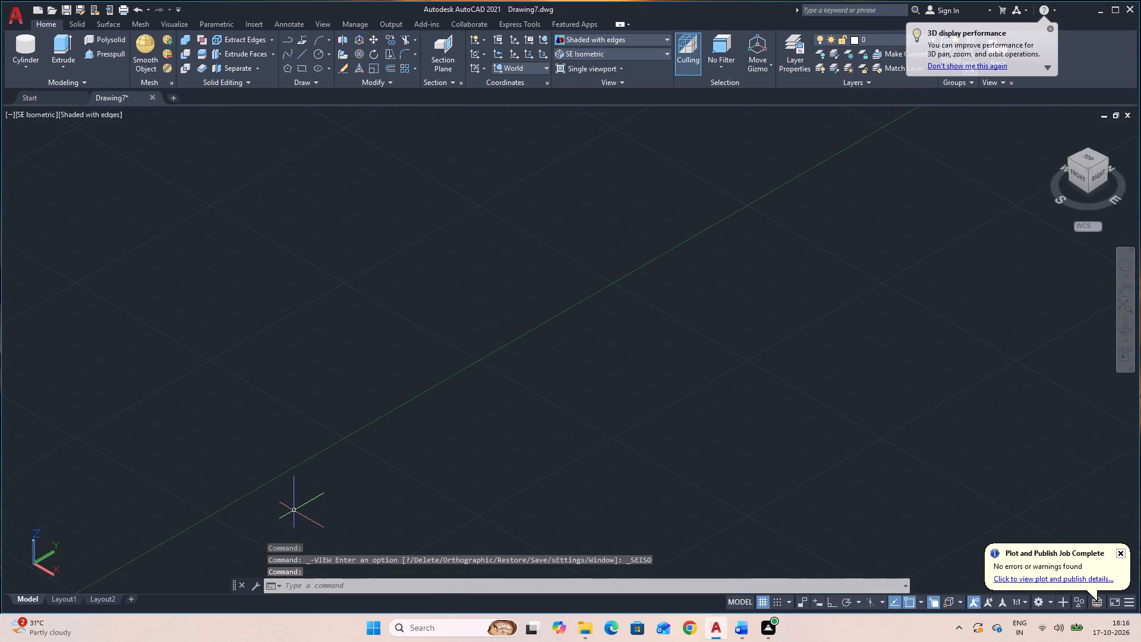
middle_drag(304, 501, 288, 424)
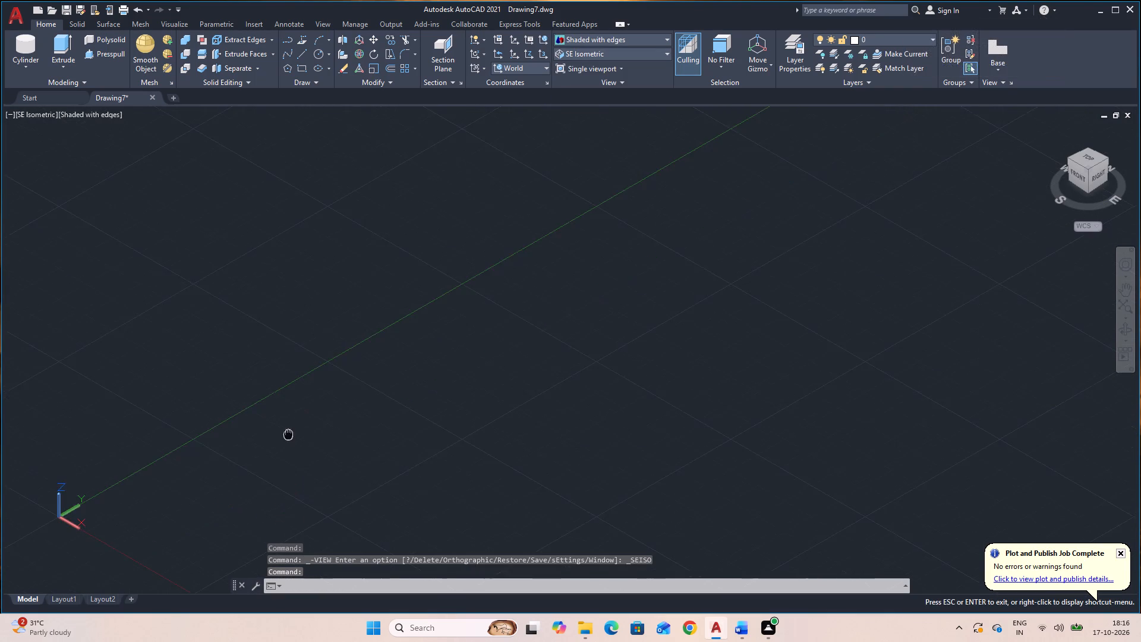
middle_drag(288, 424, 248, 526)
middle_click(245, 534)
scroll(300, 515, down, 1)
middle_drag(289, 488, 0, 441)
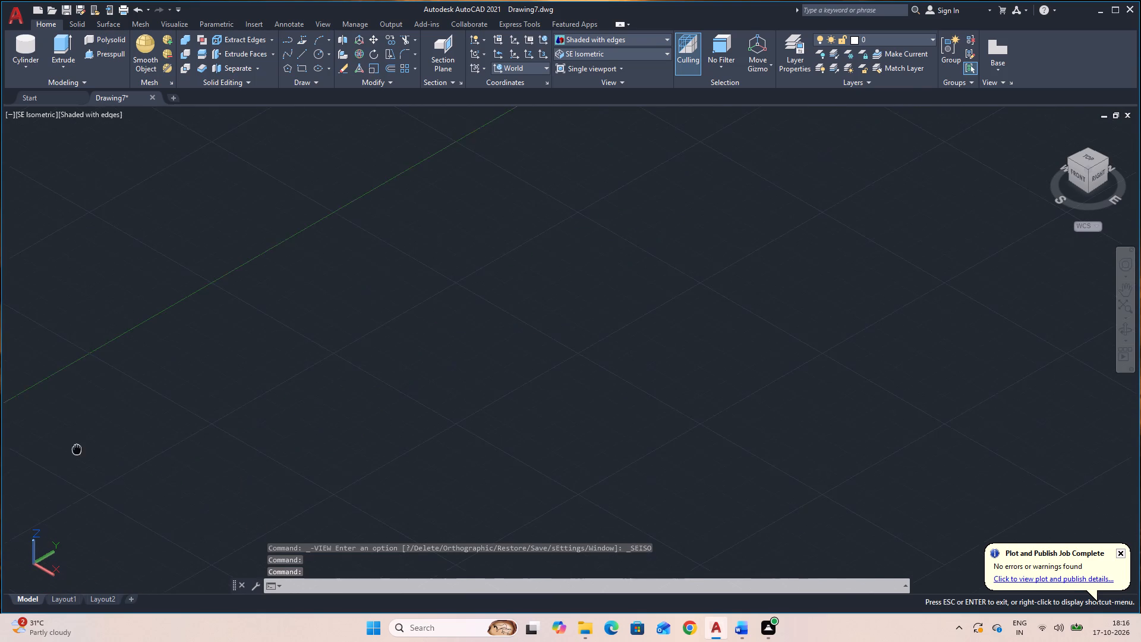
middle_drag(0, 441, 0, 443)
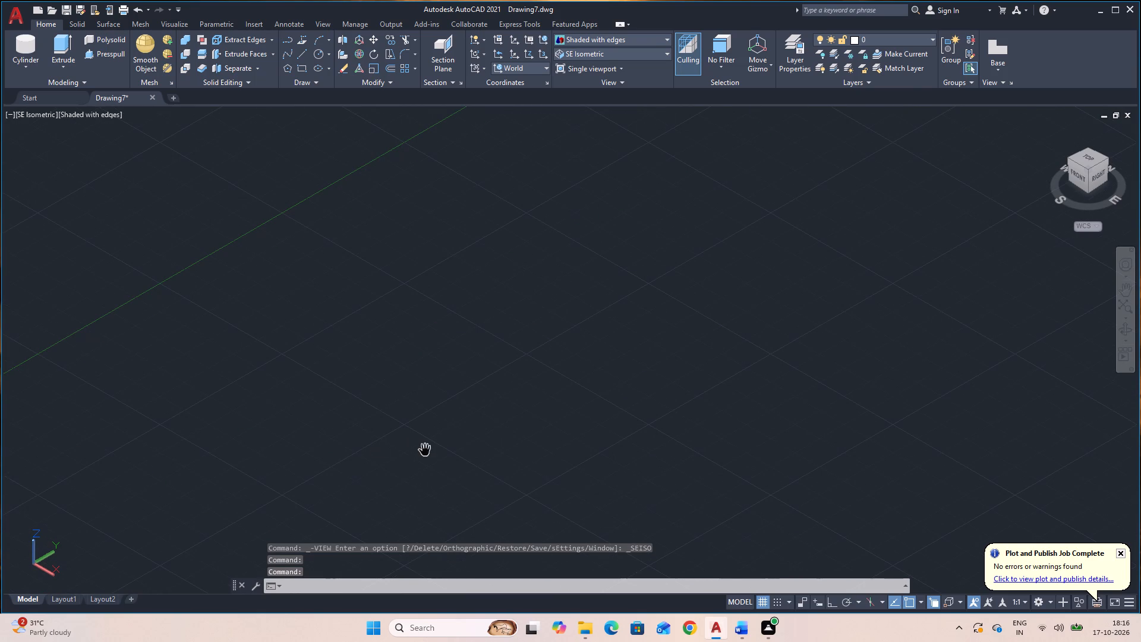
middle_drag(425, 448, 302, 413)
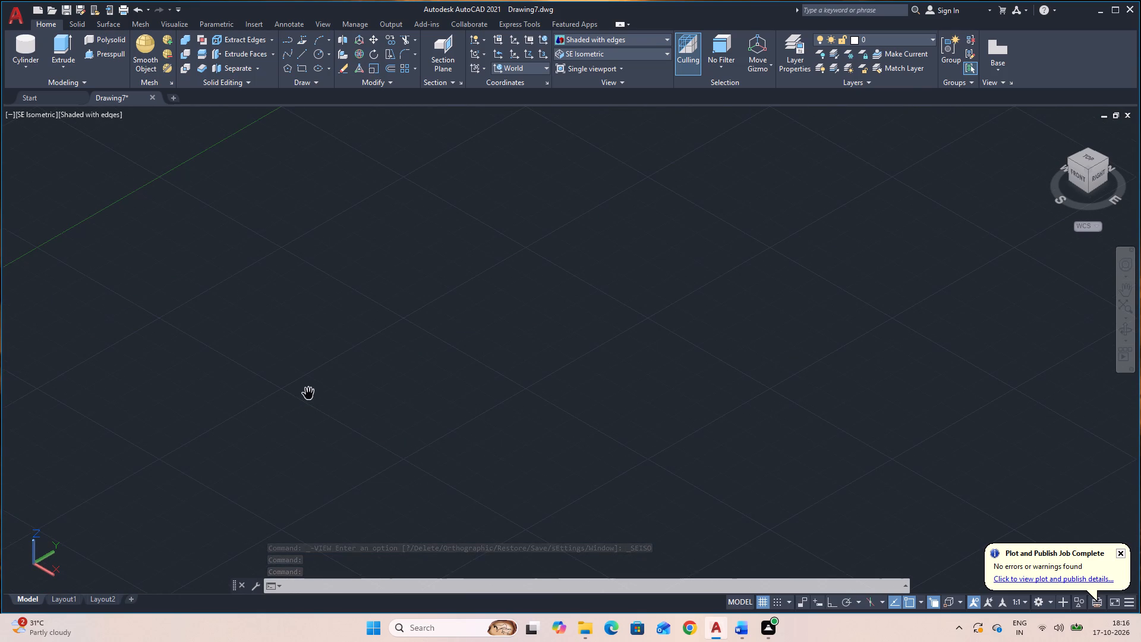
key(Escape)
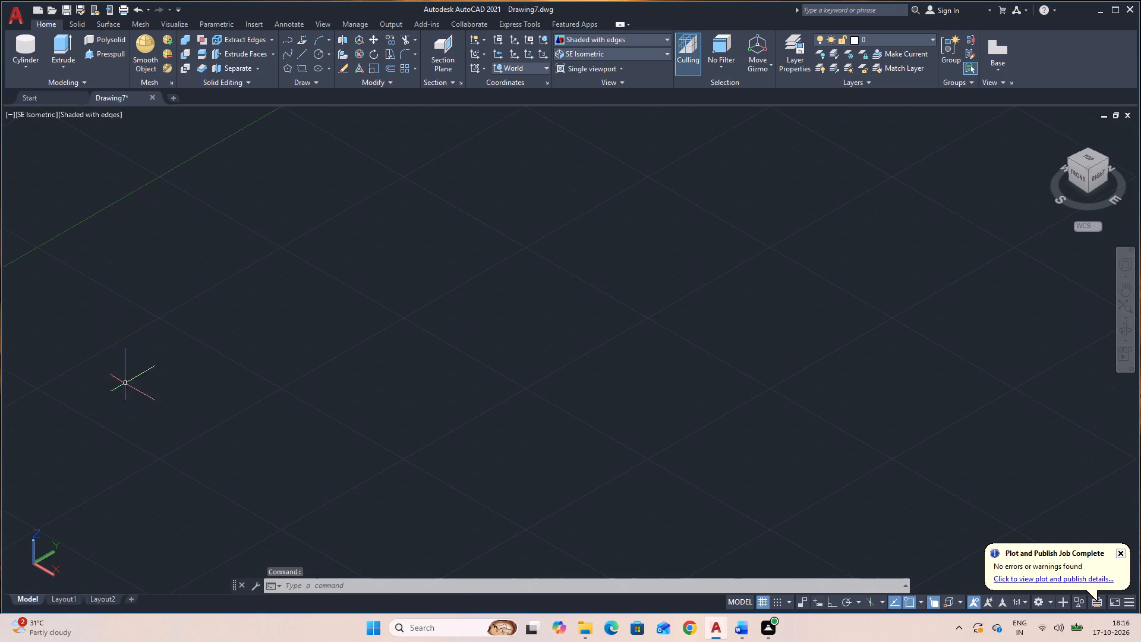
click(31, 67)
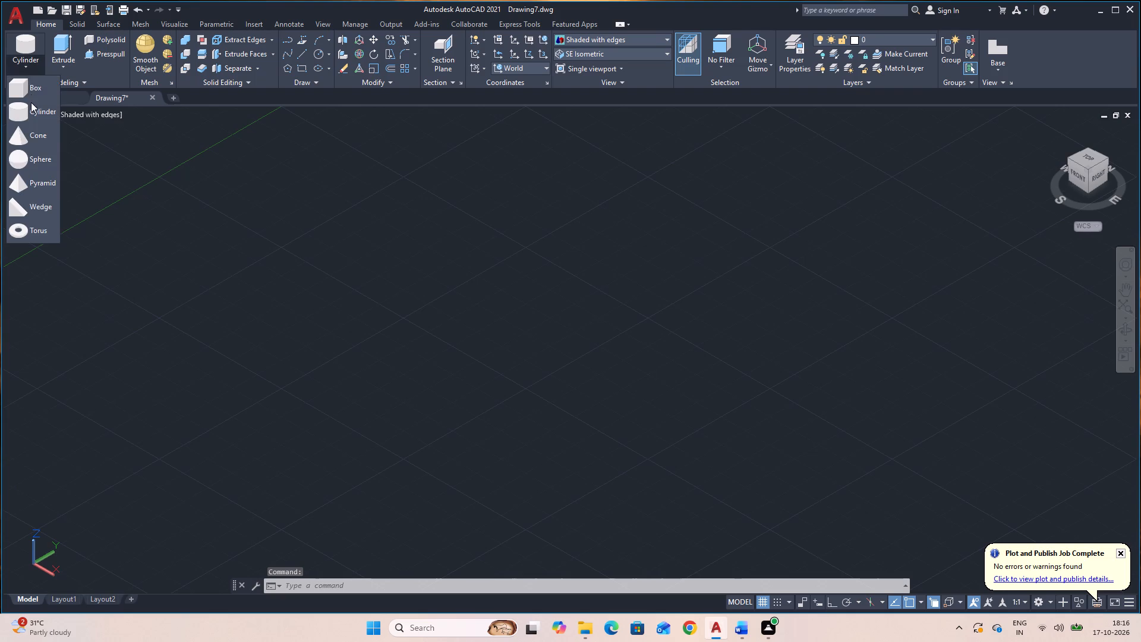
click(31, 80)
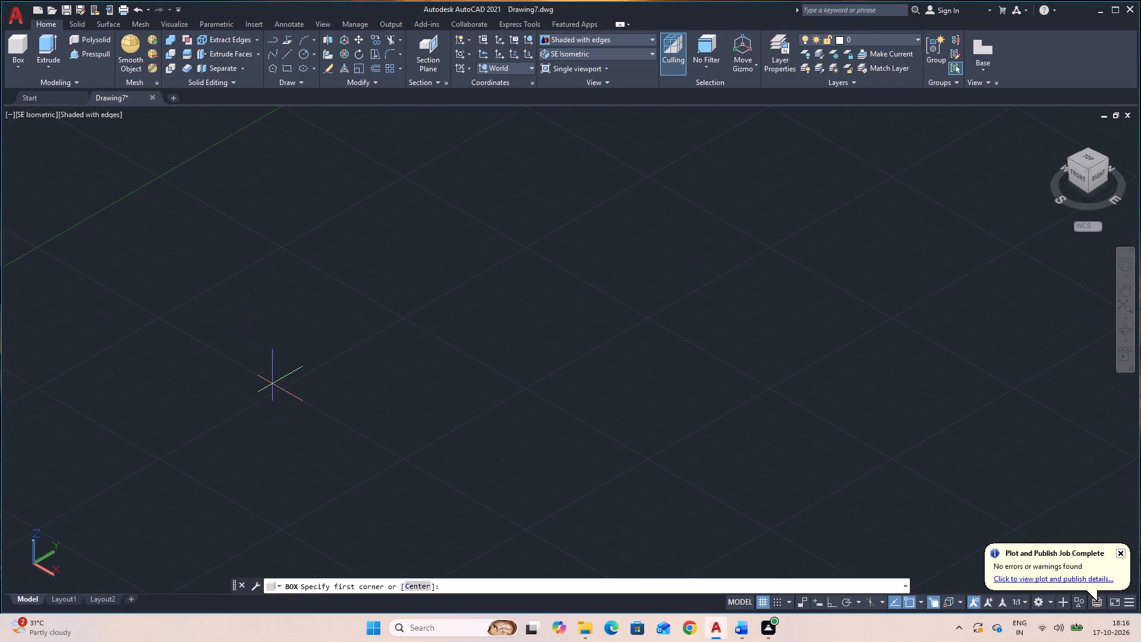
click(289, 394)
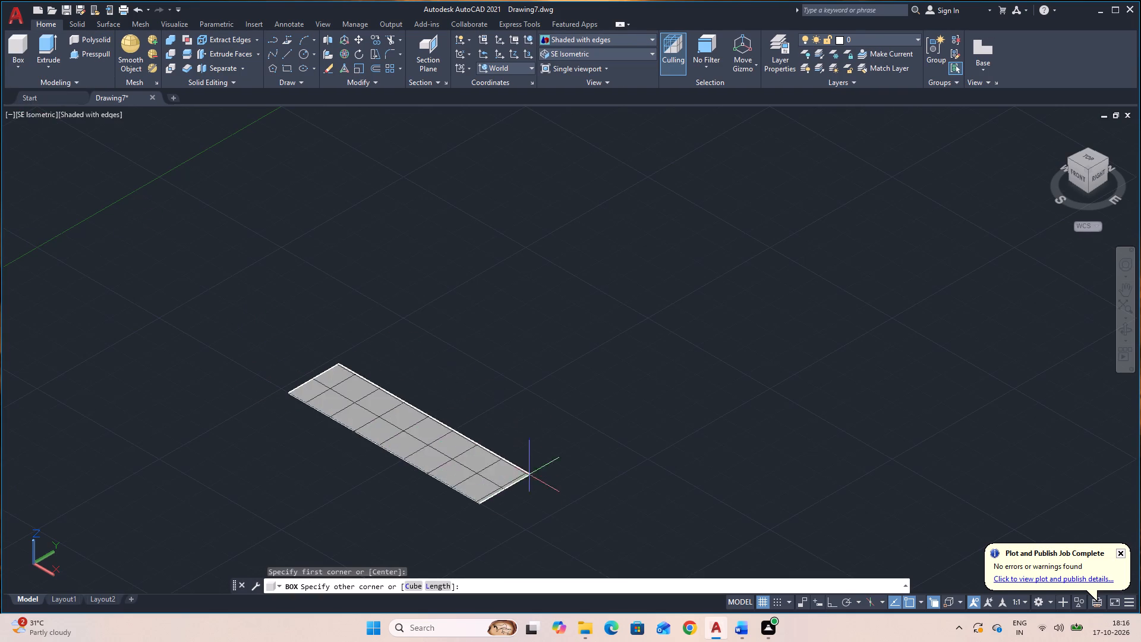
click(439, 584)
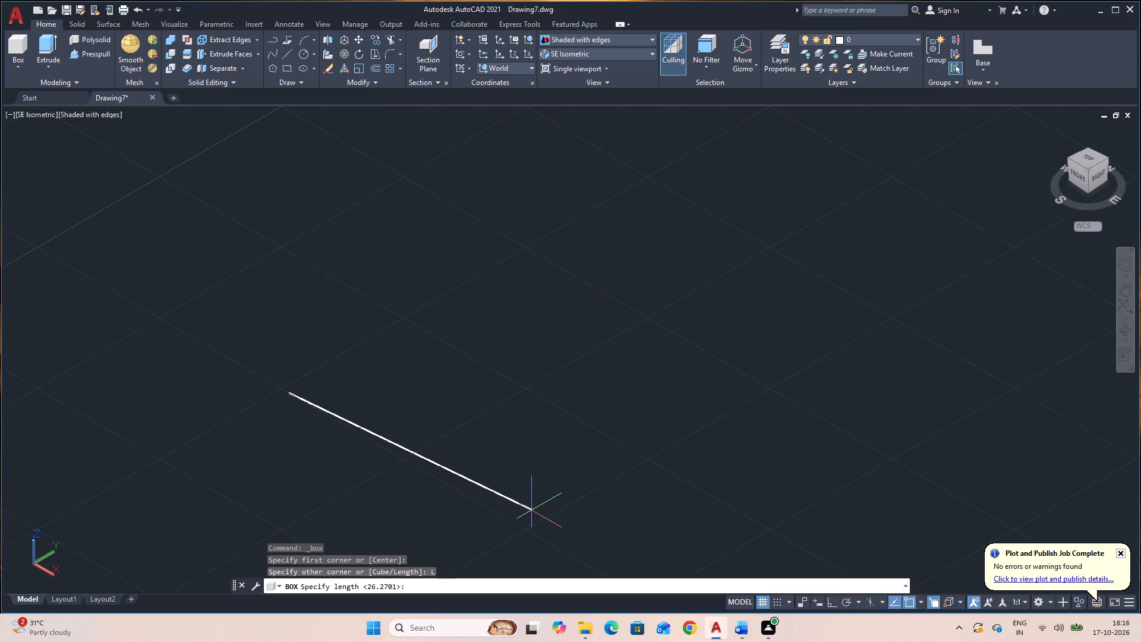
key(F8)
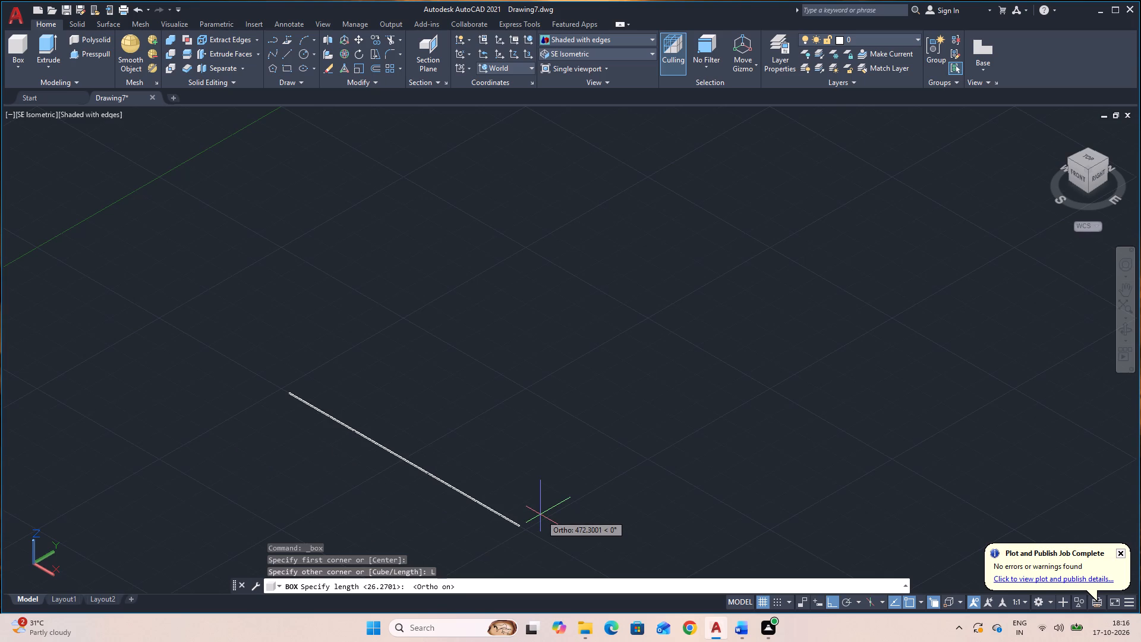
text(75)
key(Return)
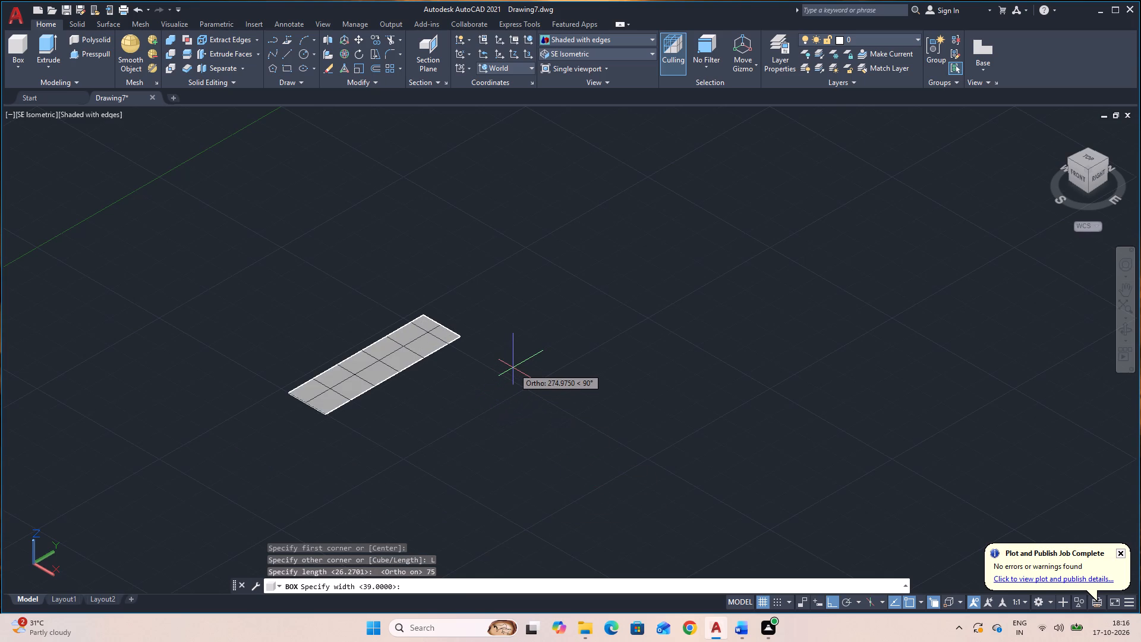
text(56)
key(Return)
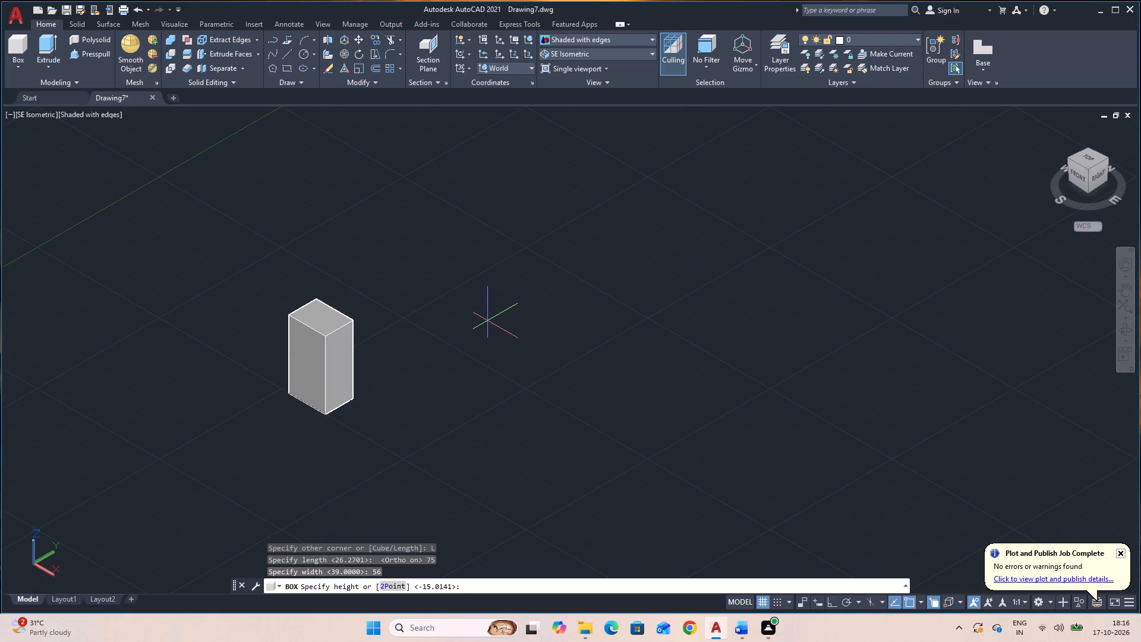
text(18)
key(Return)
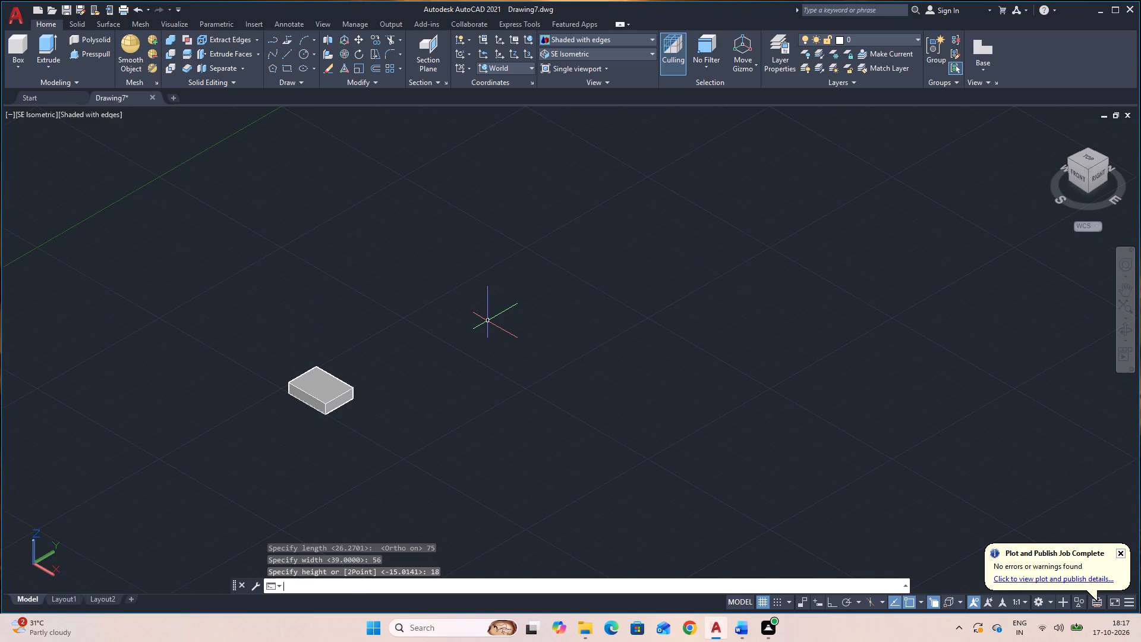
Draw a slot outline on the box's right end face, starting 12 from the far bottom corner: 6 up, 32 across, down to the bottom edge.
scroll(269, 335, up, 3)
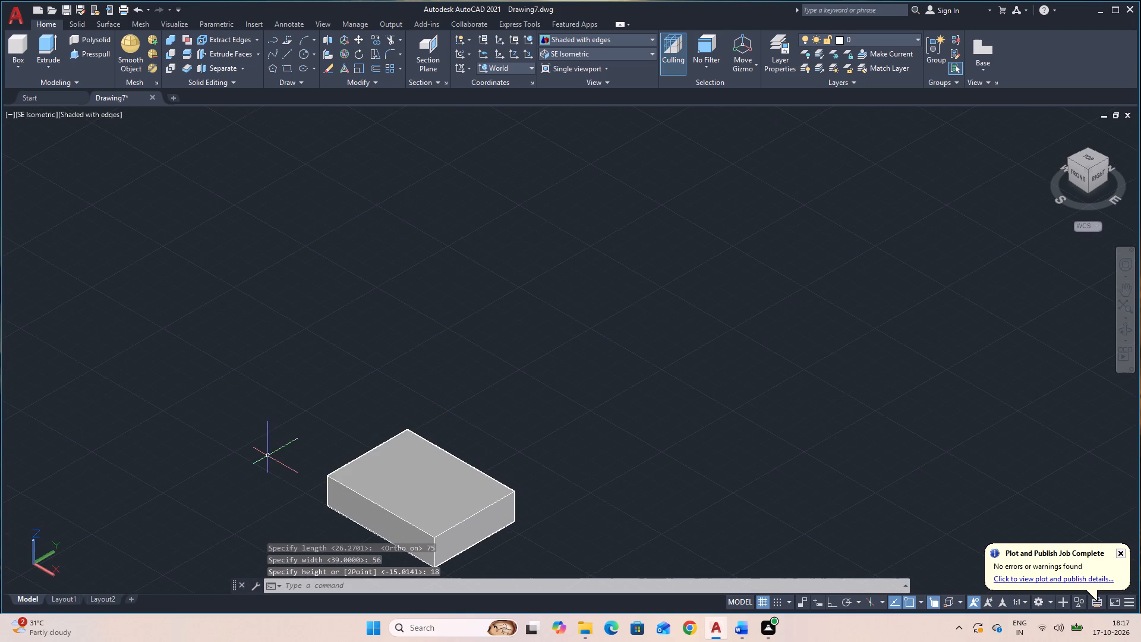
middle_drag(268, 457, 264, 311)
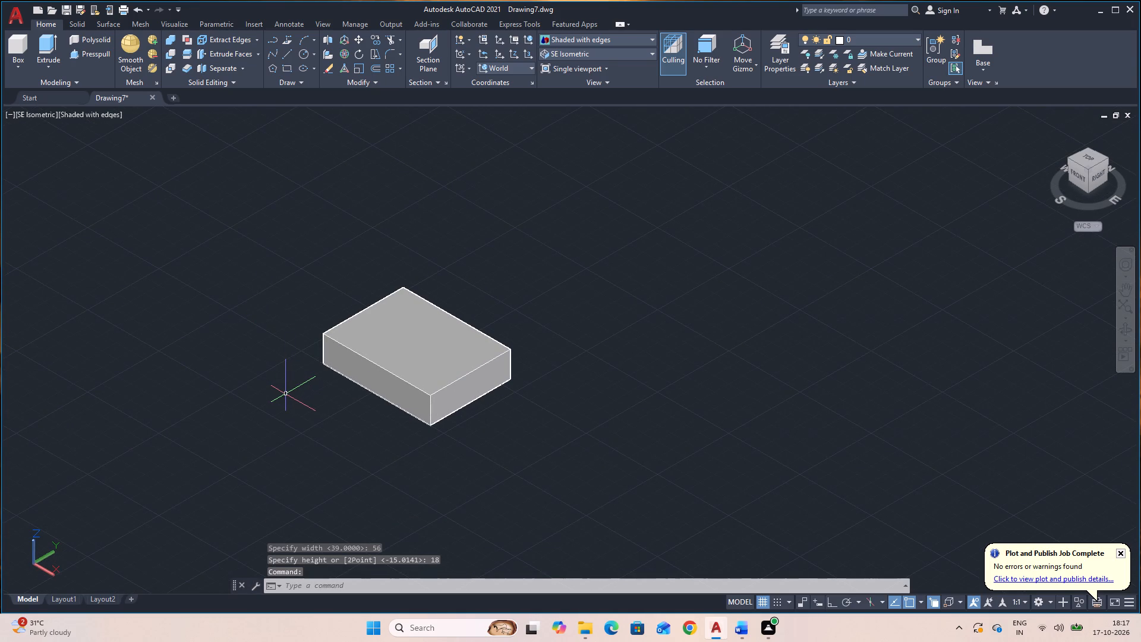
scroll(285, 395, up, 1)
middle_drag(281, 407, 255, 418)
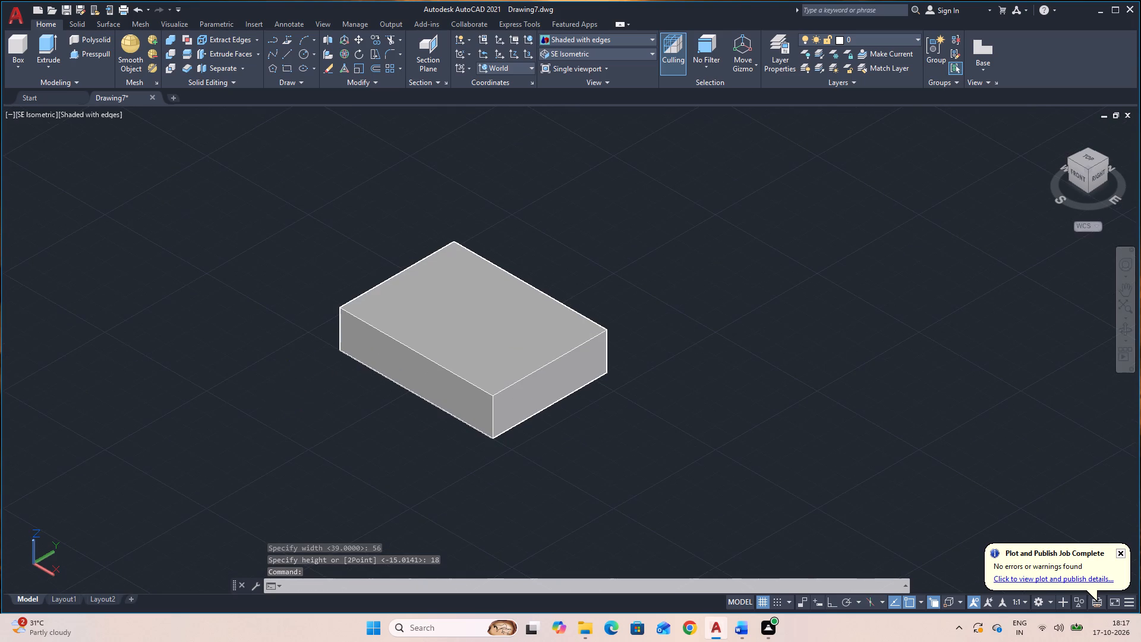
middle_drag(255, 418, 220, 425)
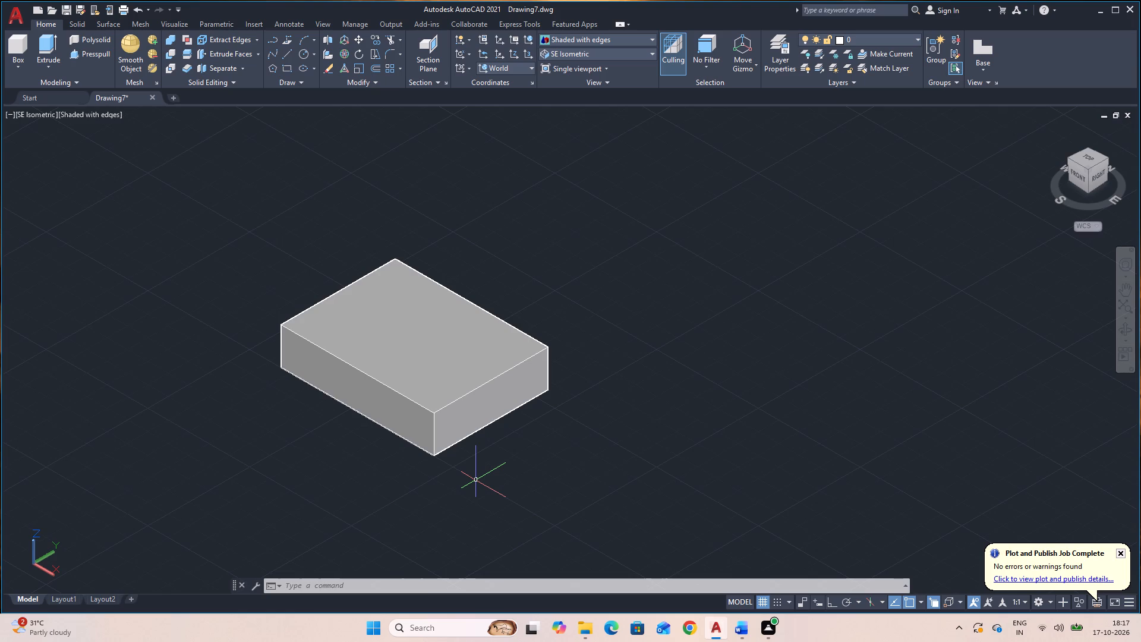
text(L)
key(space)
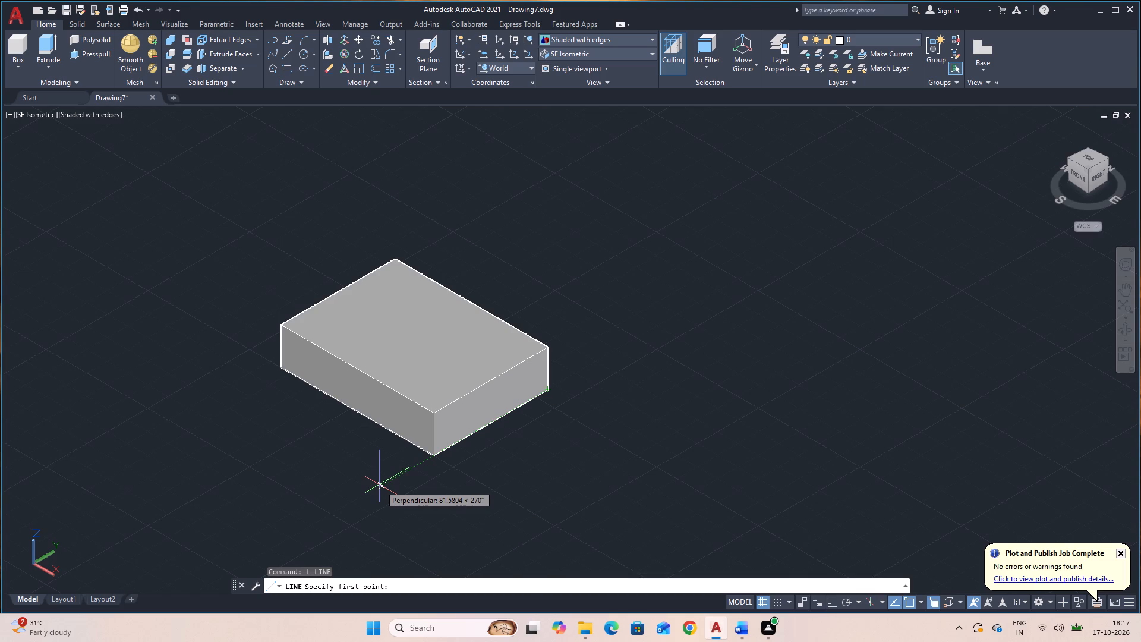
text(12)
key(Return)
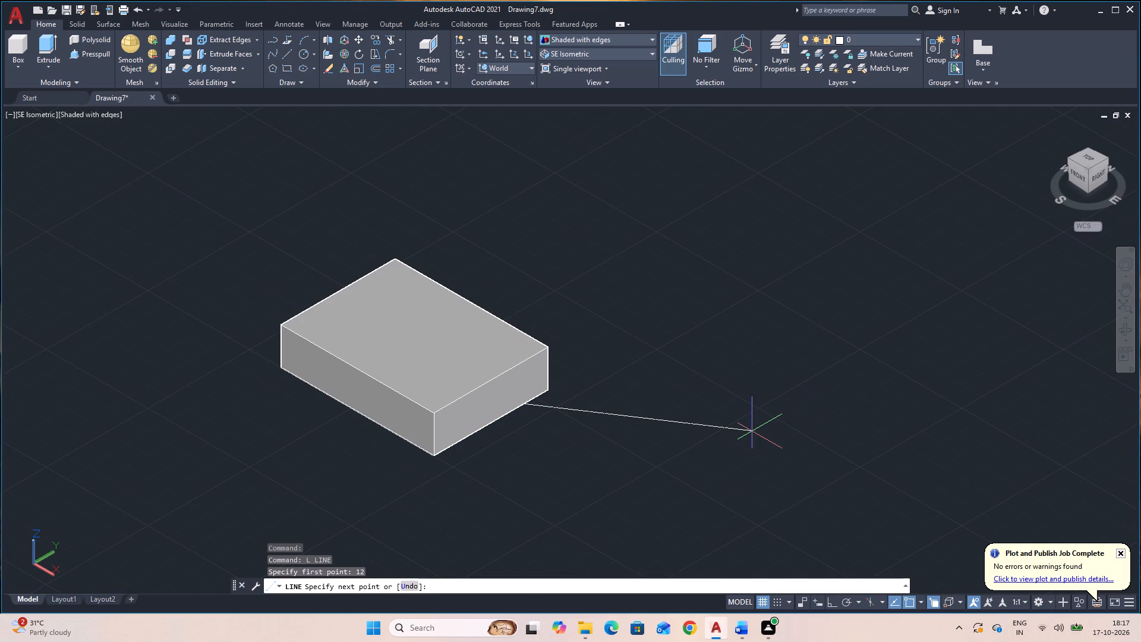
key(F8)
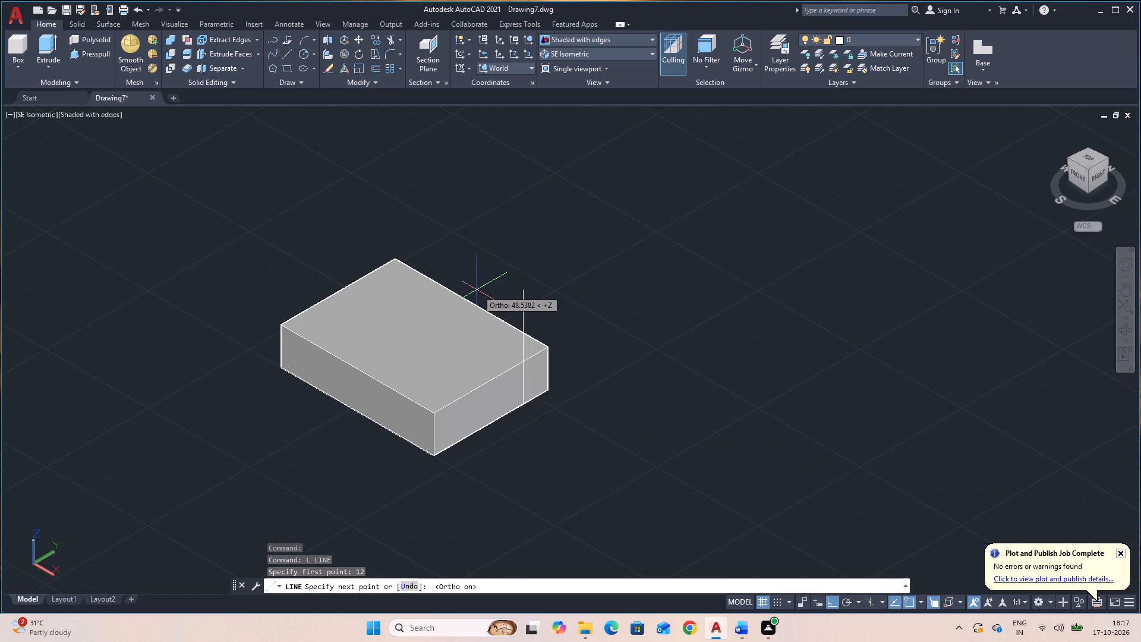
key(6)
key(Return)
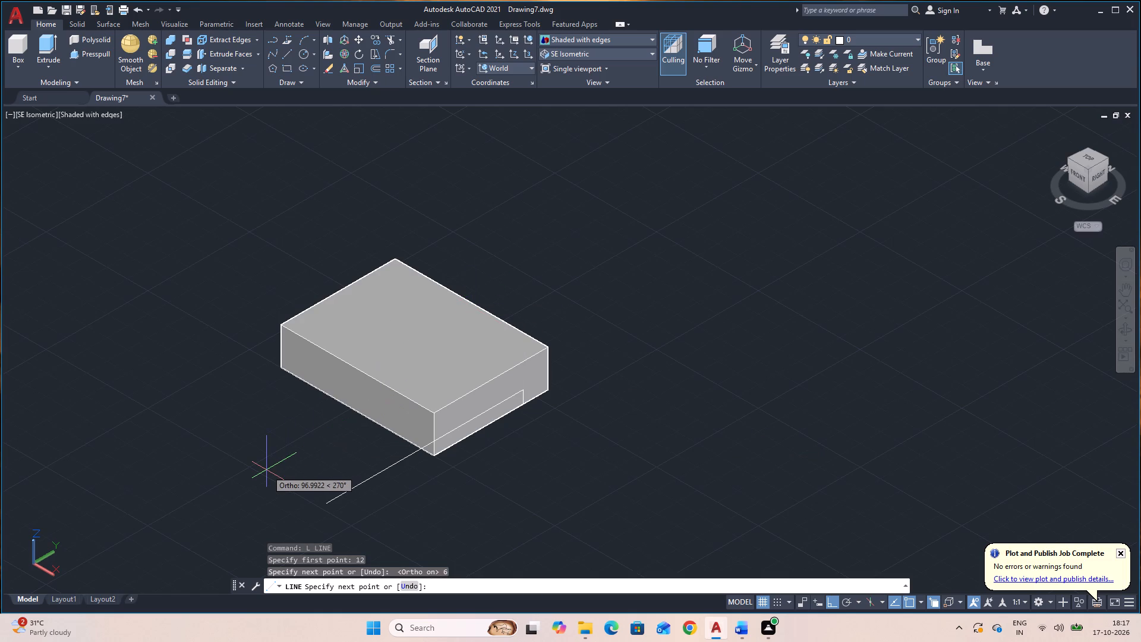
key(3)
key(2)
key(Return)
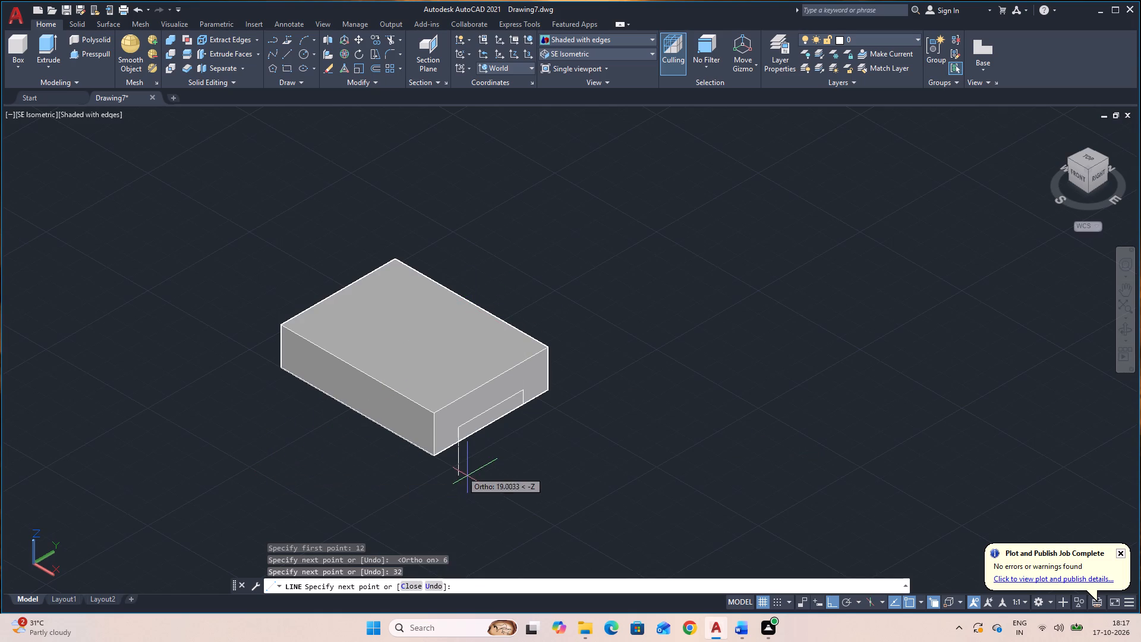
click(456, 441)
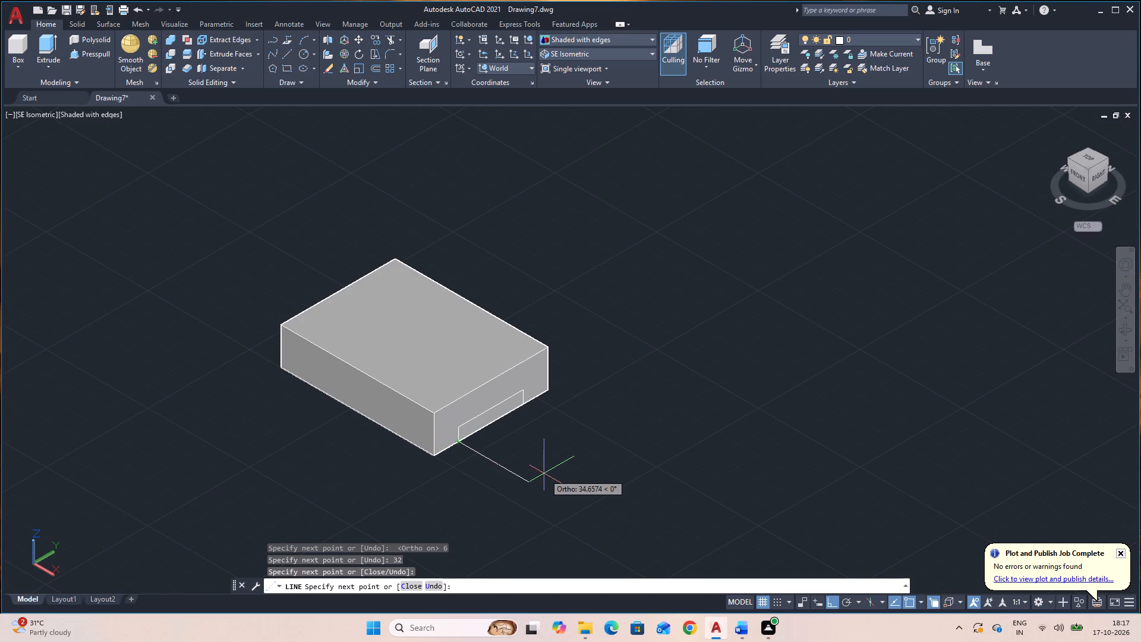
key(Escape)
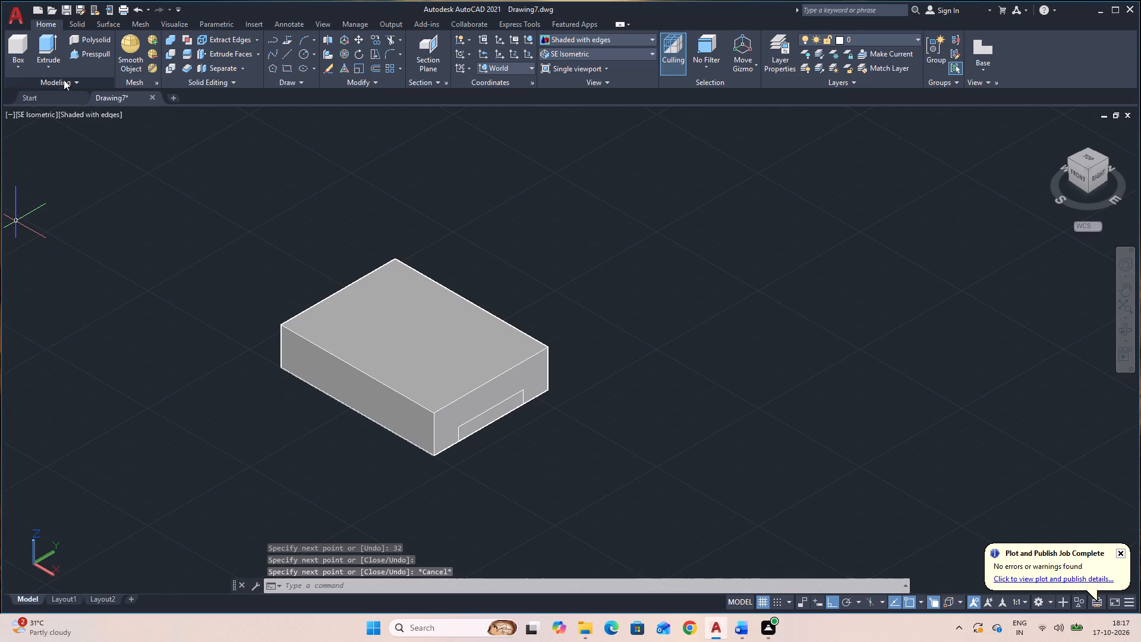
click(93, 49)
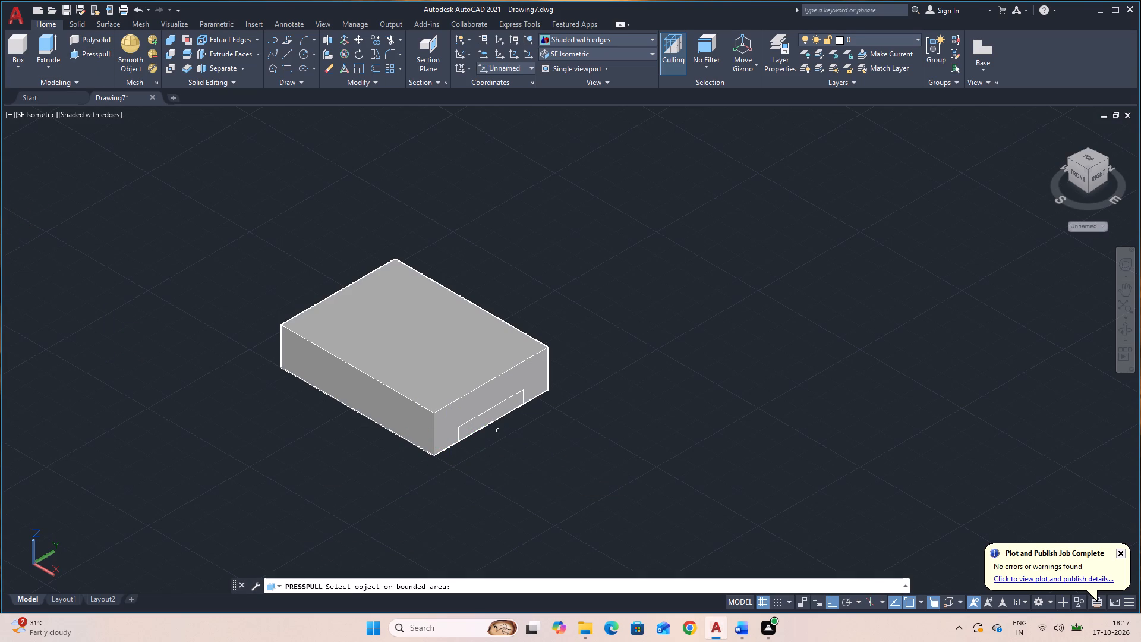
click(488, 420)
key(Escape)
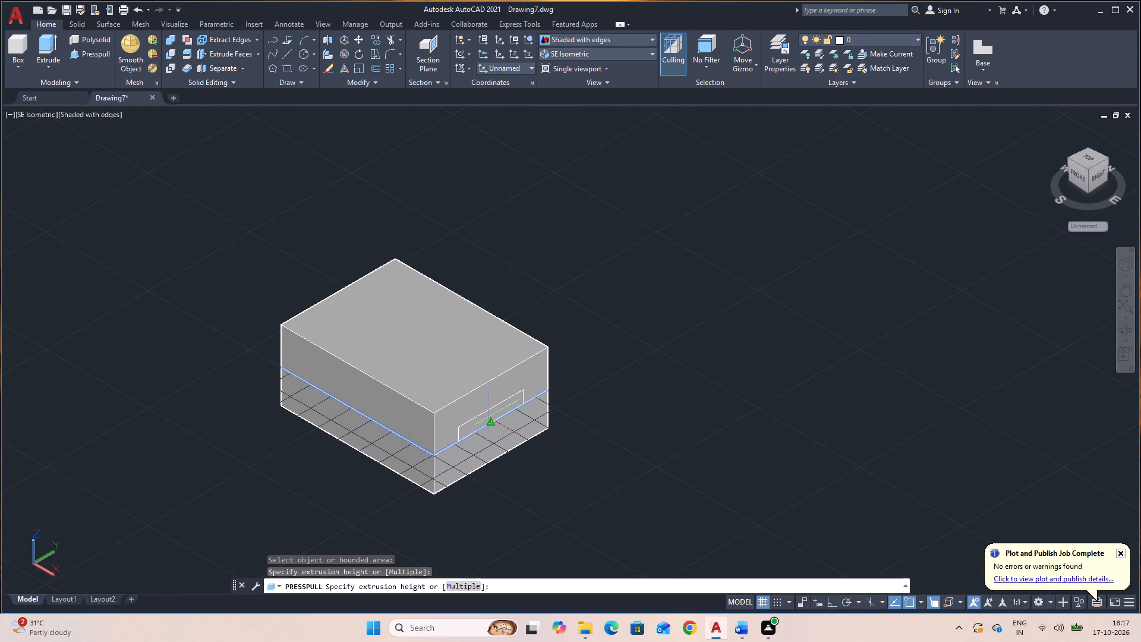
Presspull the slot outline back through the full length of the base block to cut the underside slot.
click(486, 418)
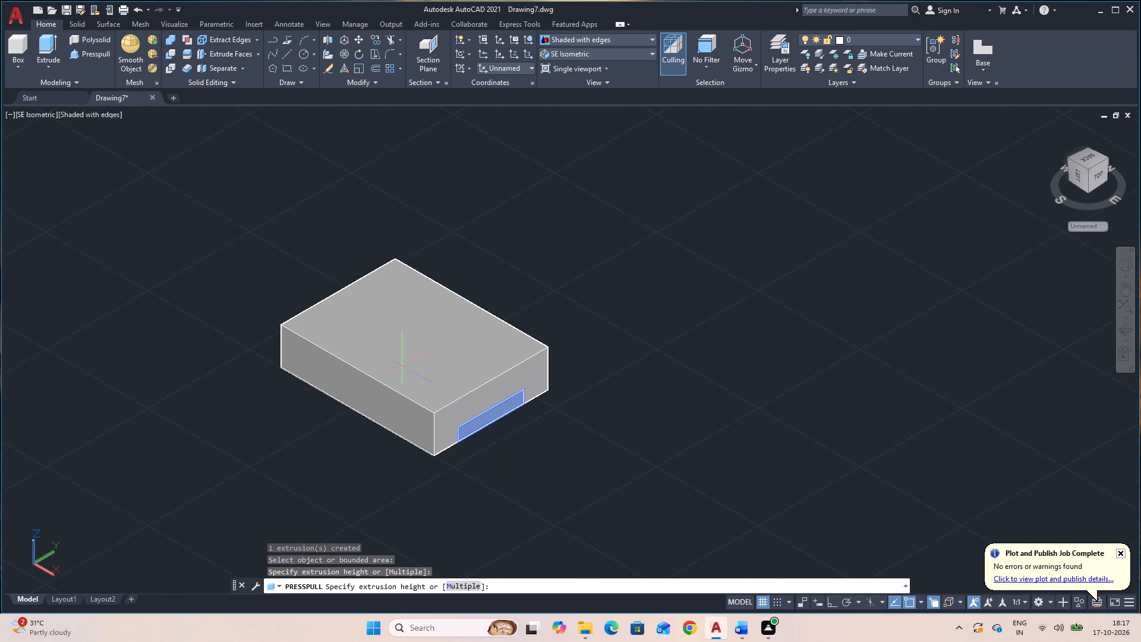
click(255, 307)
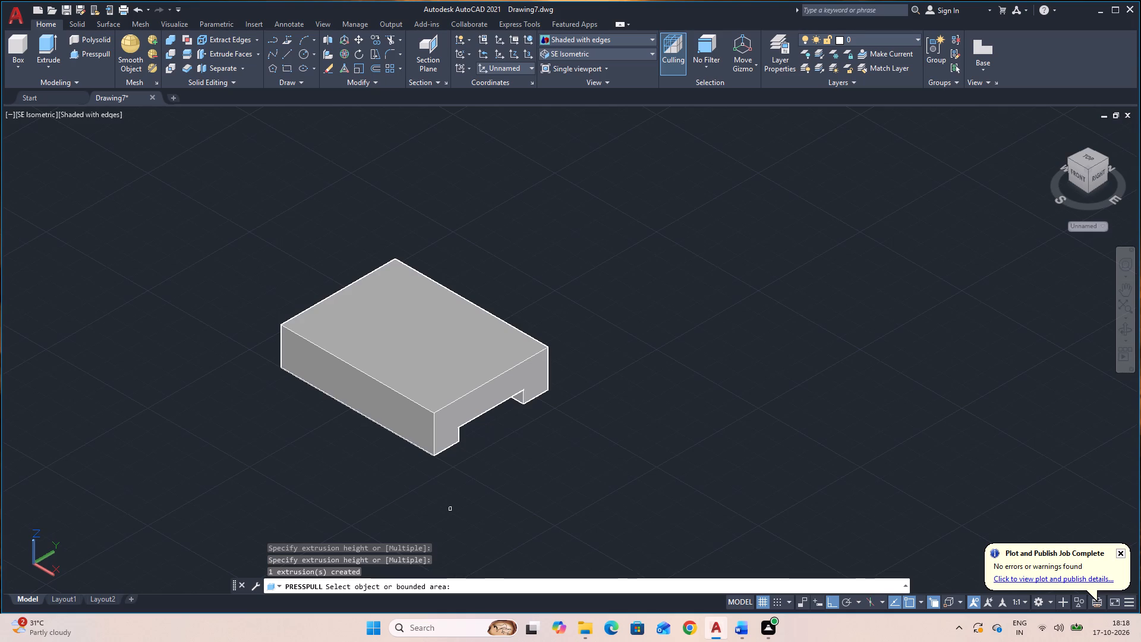
key(Escape)
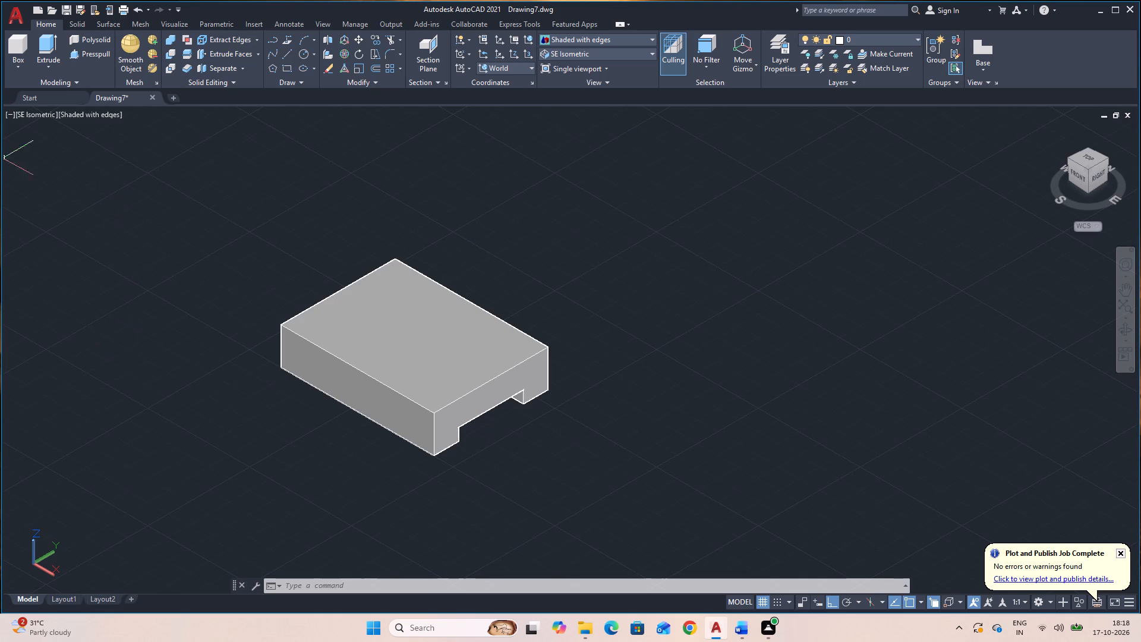
Model an upright box centred along the block's top front edge: length 12, width spanning the block's full depth, height 45.
click(14, 46)
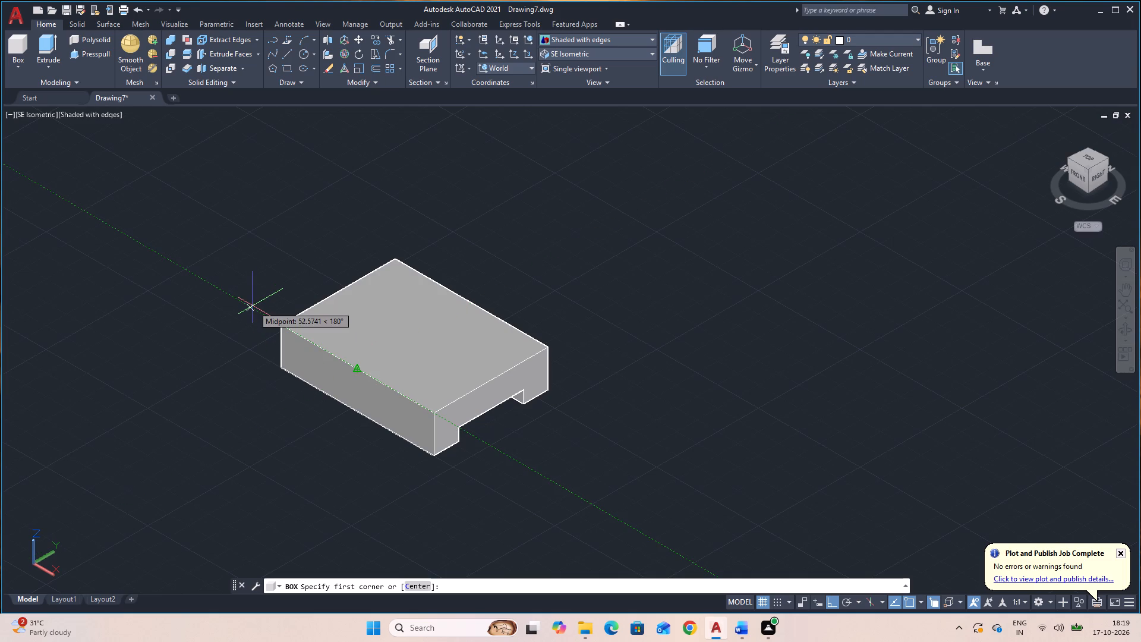
key(6)
key(Return)
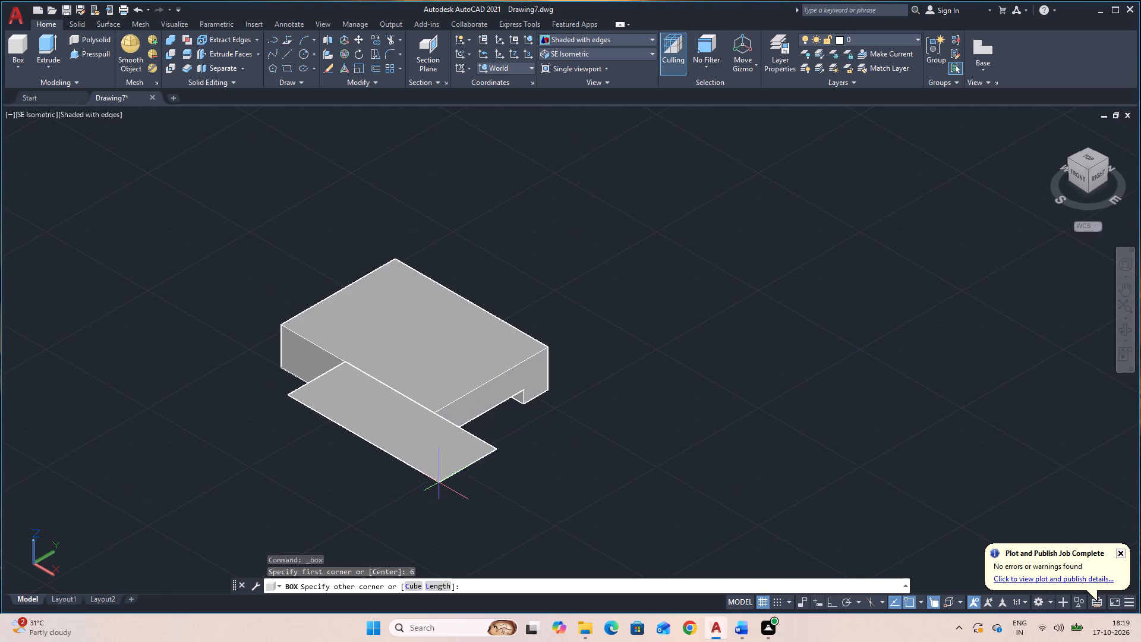
key(l)
key(space)
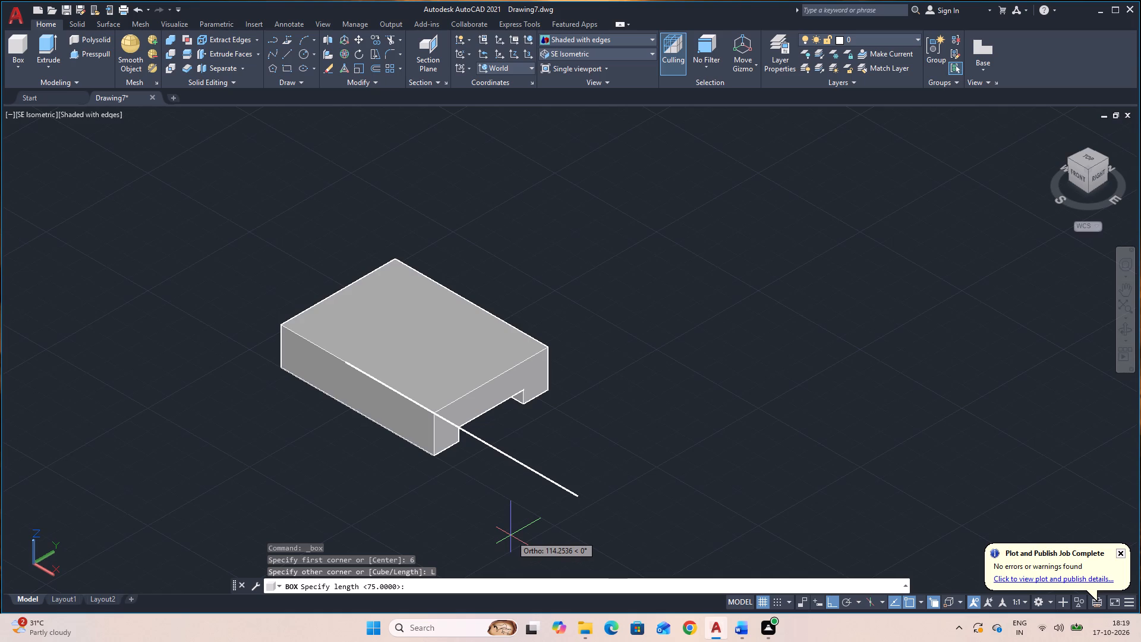
text(12)
key(Return)
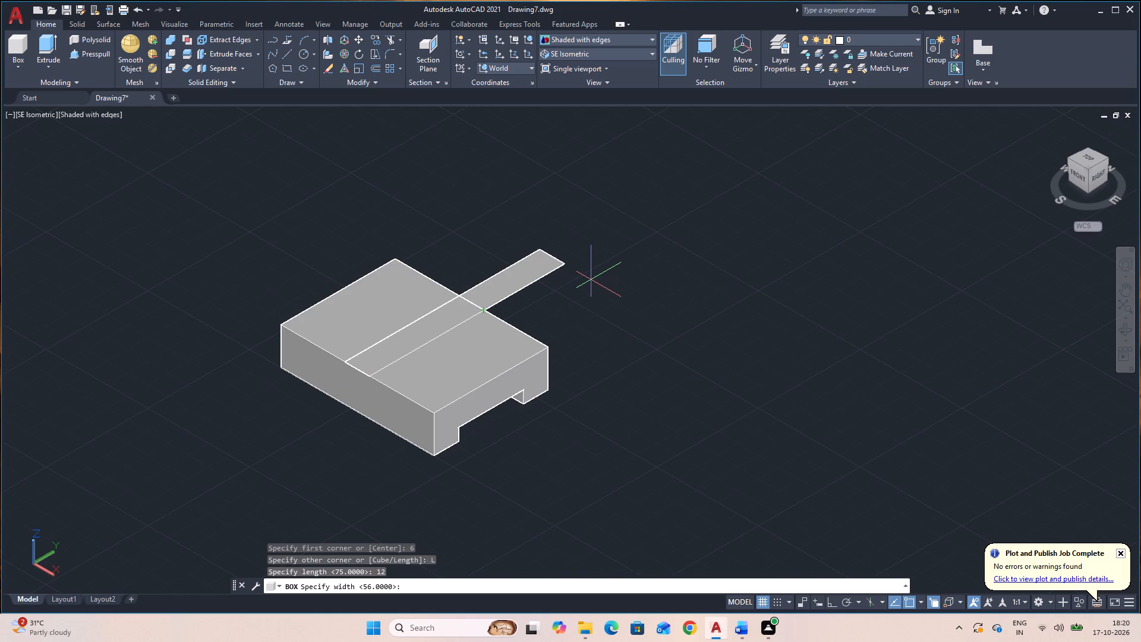
click(484, 310)
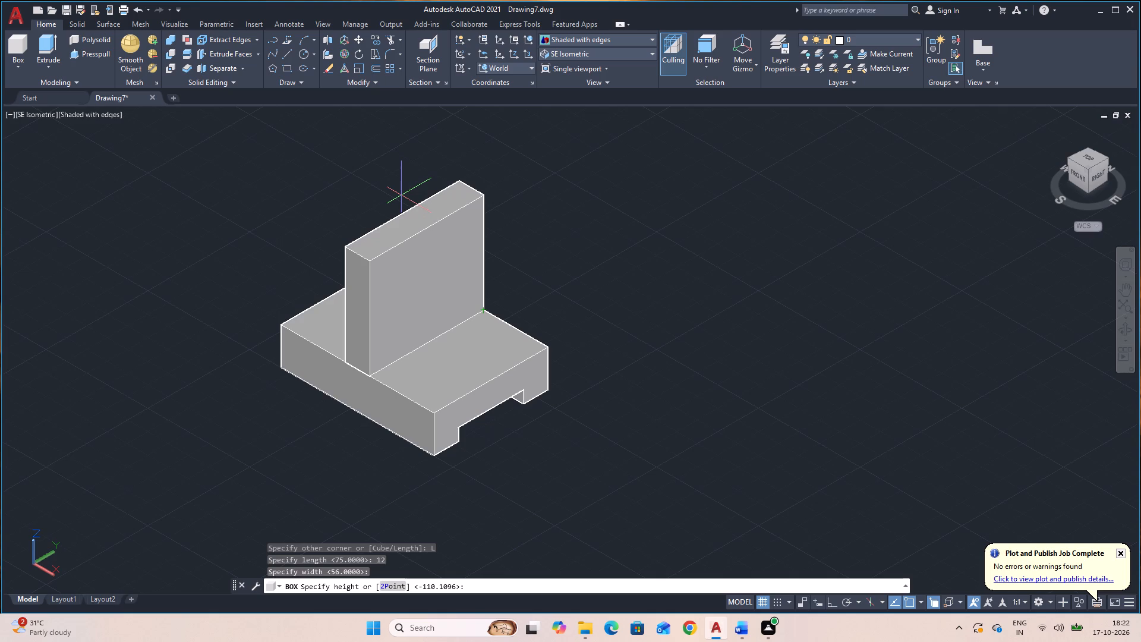
text(45)
key(Return)
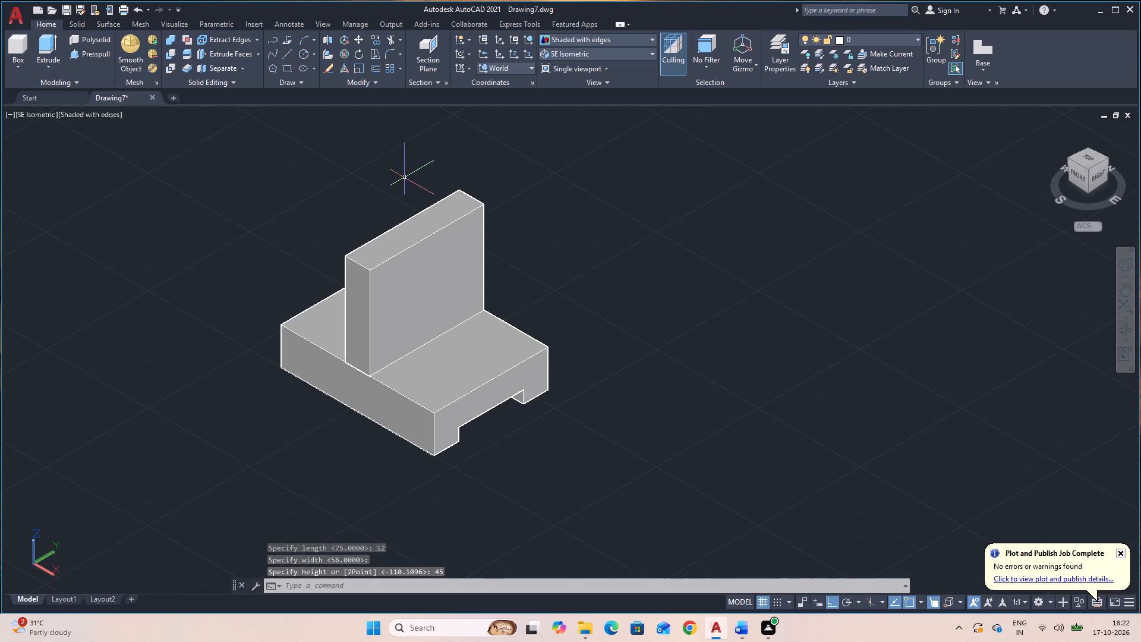
Draw a diagonal line on the upright plate's right face from its bottom front corner to its top back corner.
key(period)
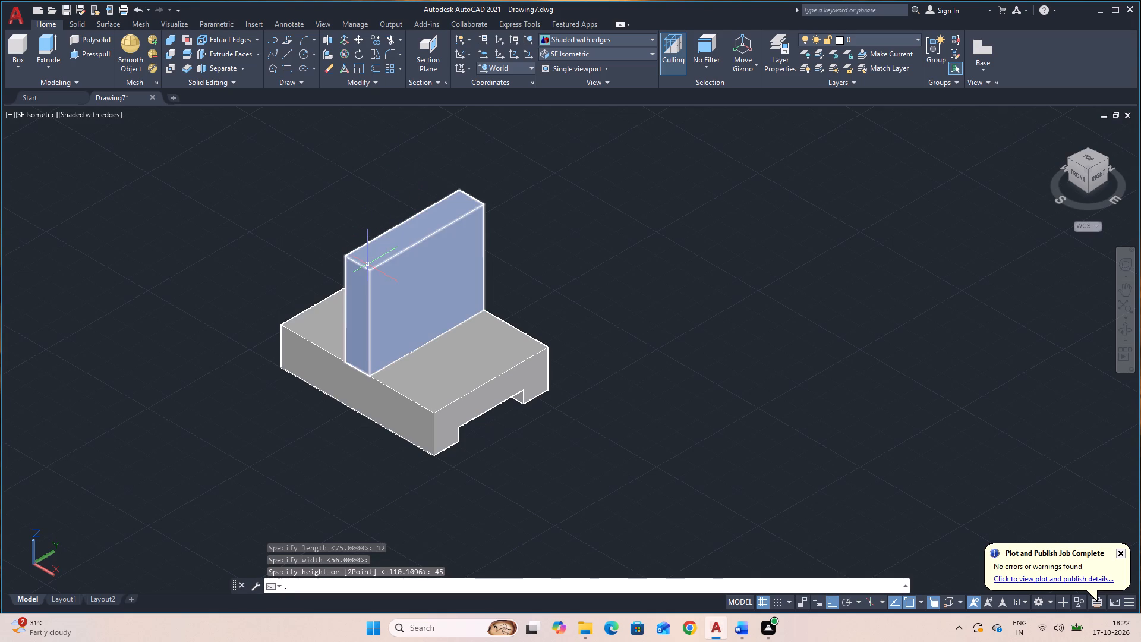
key(Escape)
text(L)
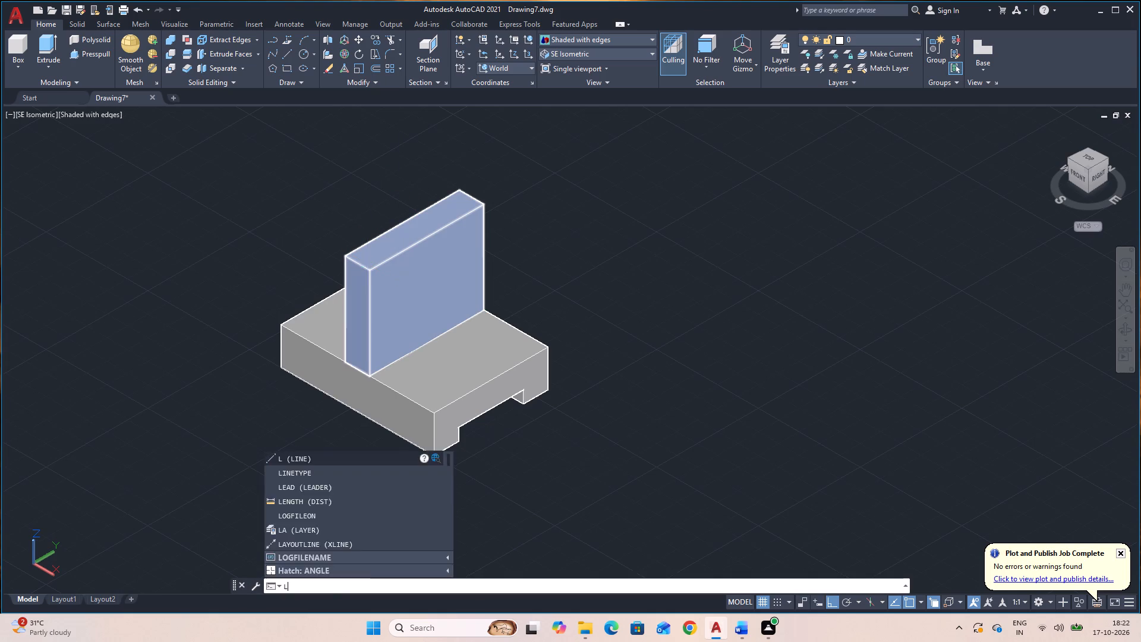
key(space)
click(372, 374)
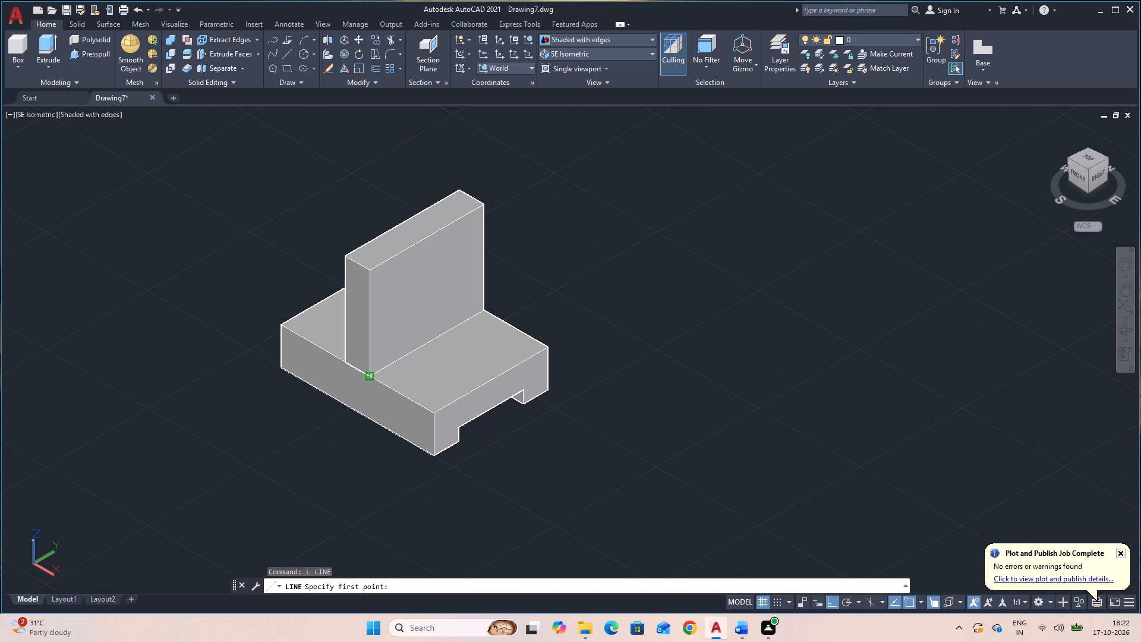
click(486, 204)
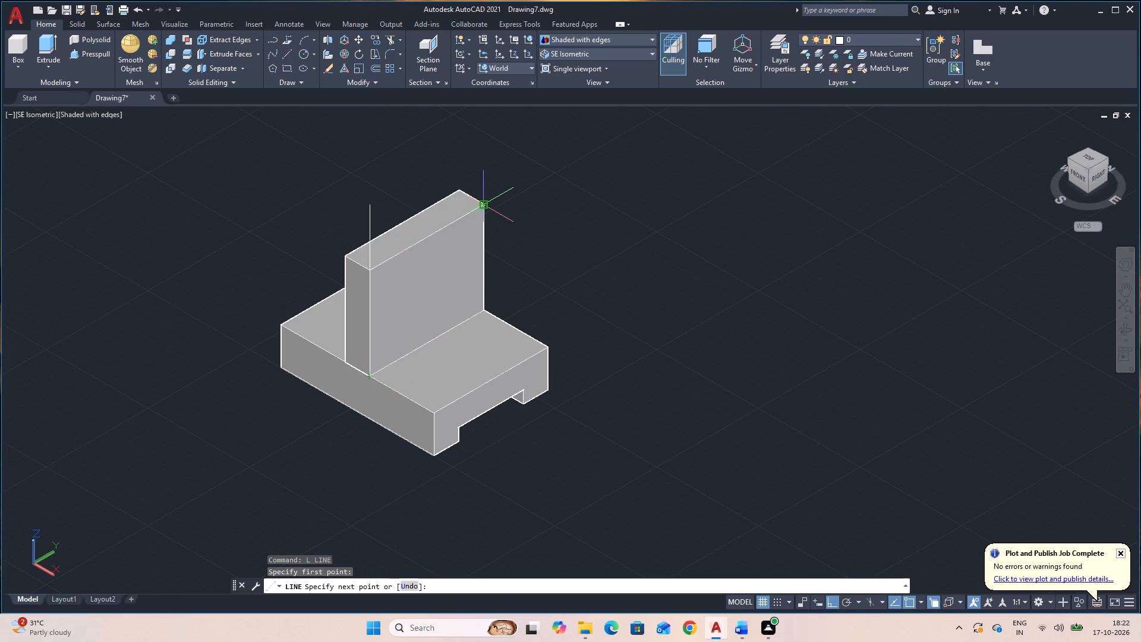
key(Escape)
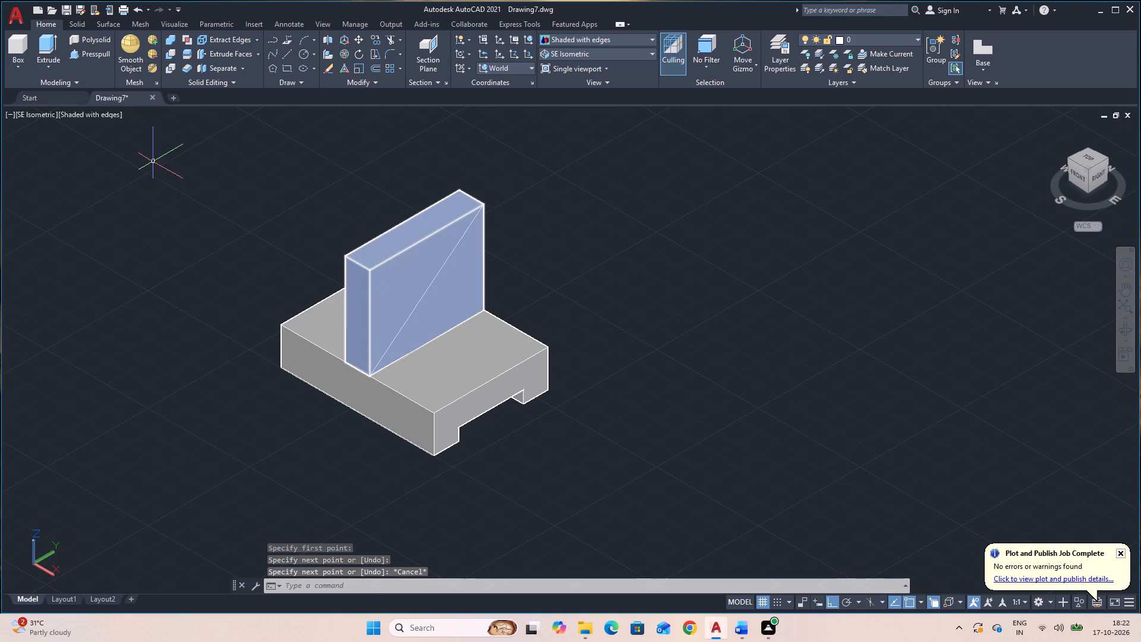
Presspull the triangle above the diagonal through the plate's thickness, leaving a sloped triangular rib.
click(96, 54)
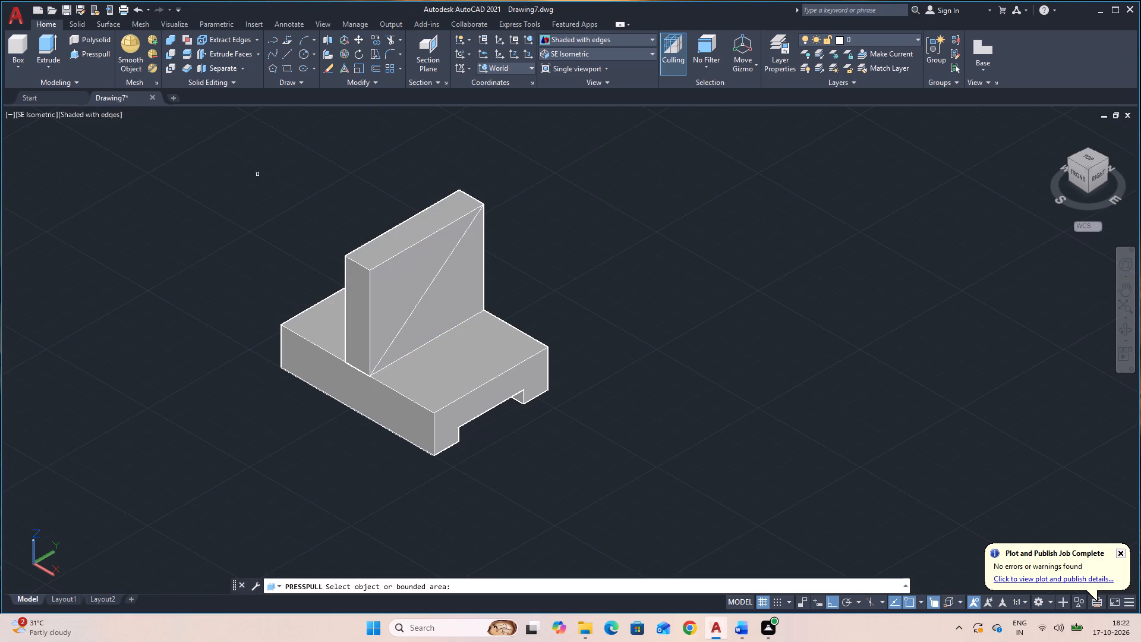
click(397, 297)
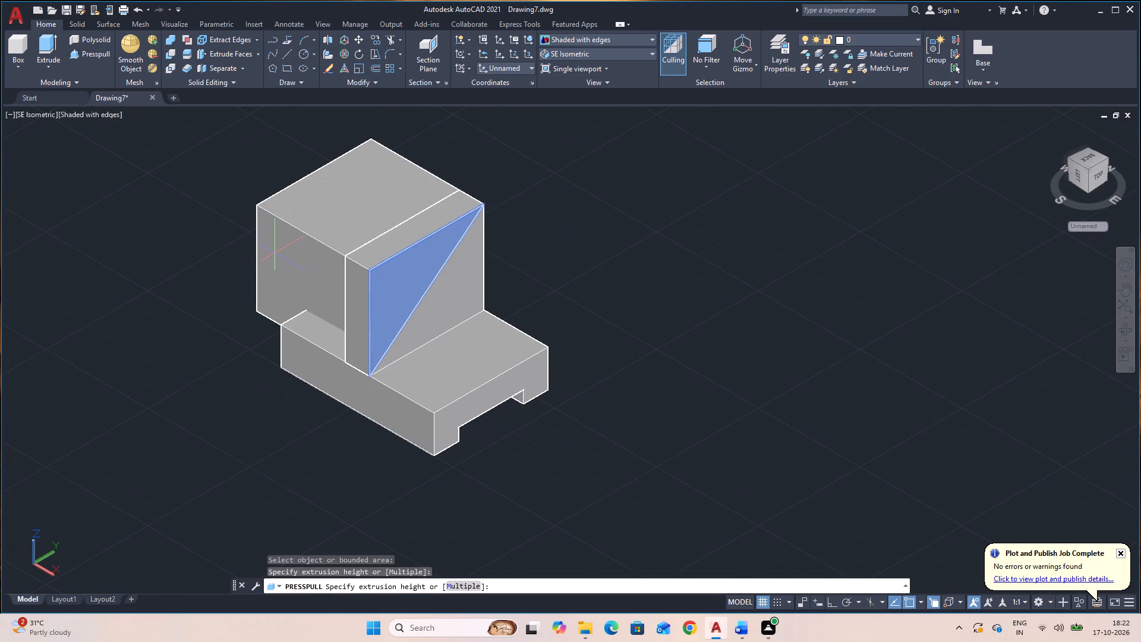
click(274, 253)
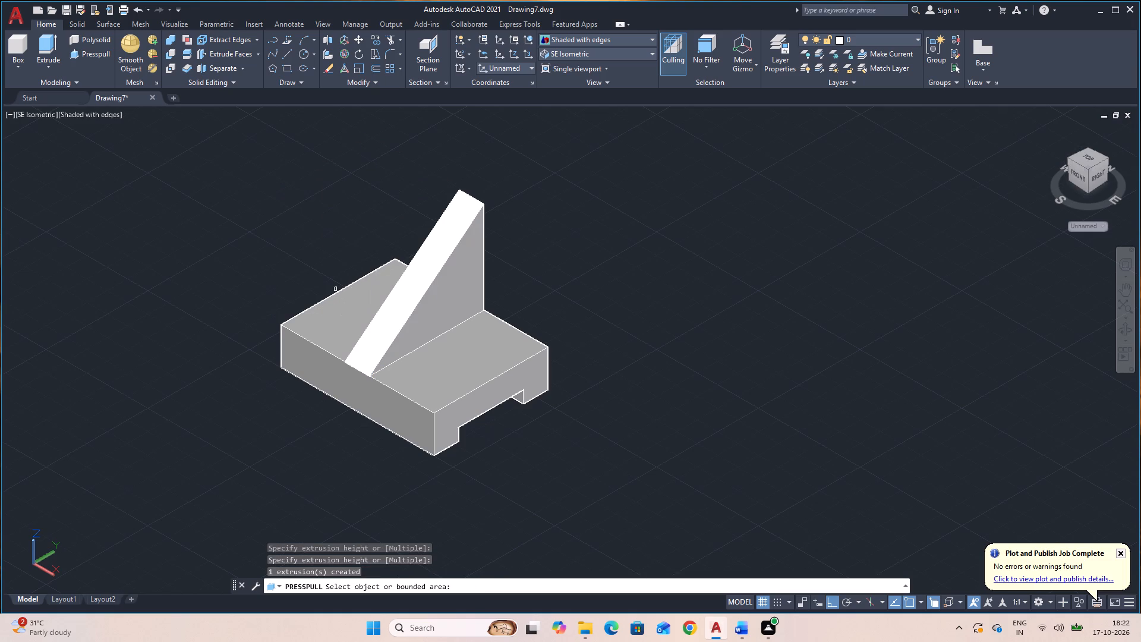
key(Escape)
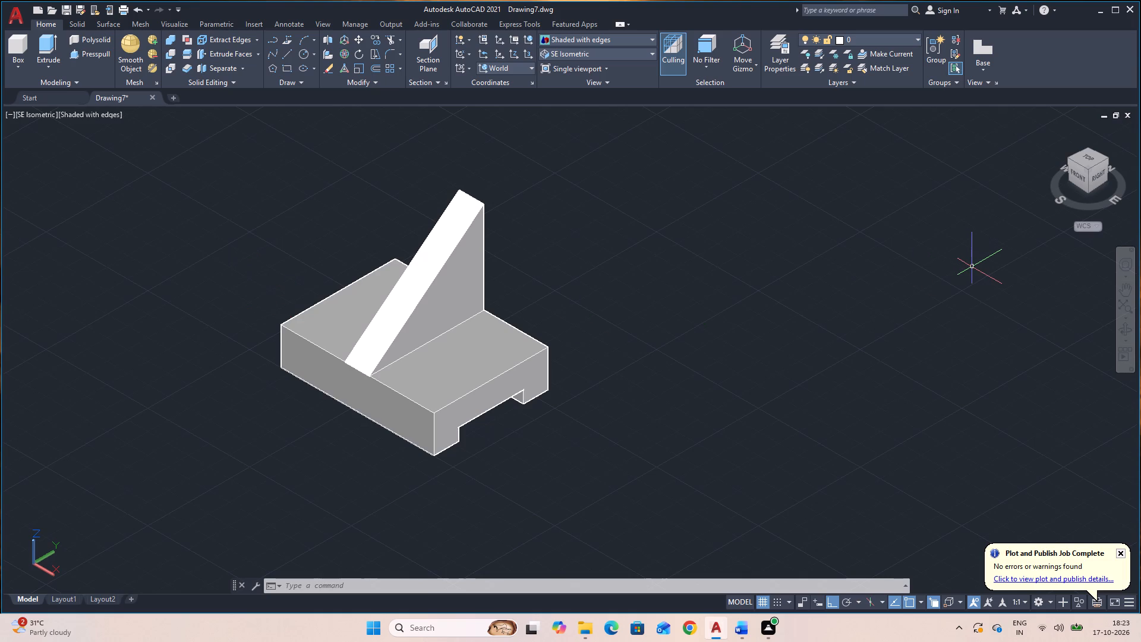
Model a box starting at the rib's peak, extending 36 outward beyond the block, as wide as the rib and 25 high.
click(1123, 327)
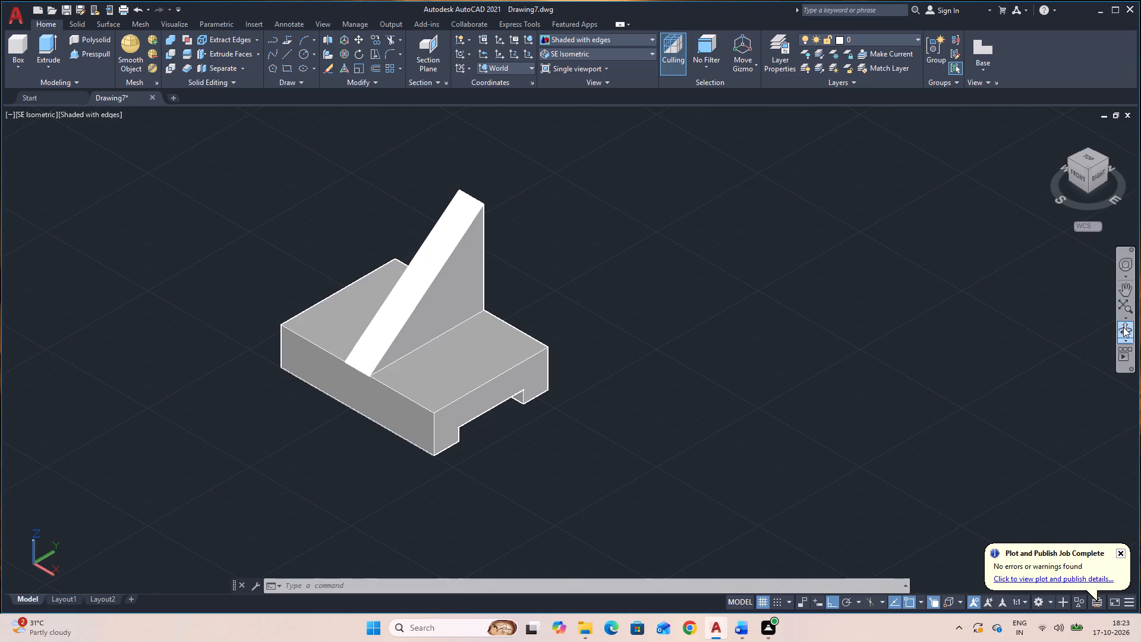
drag(896, 474, 779, 436)
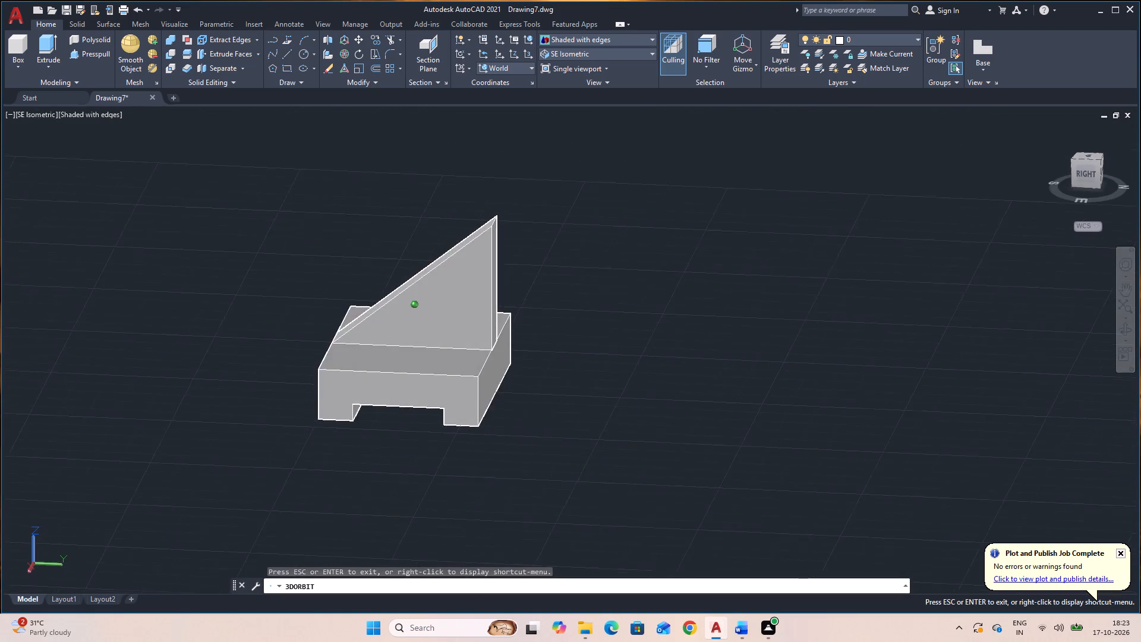
drag(779, 436, 664, 385)
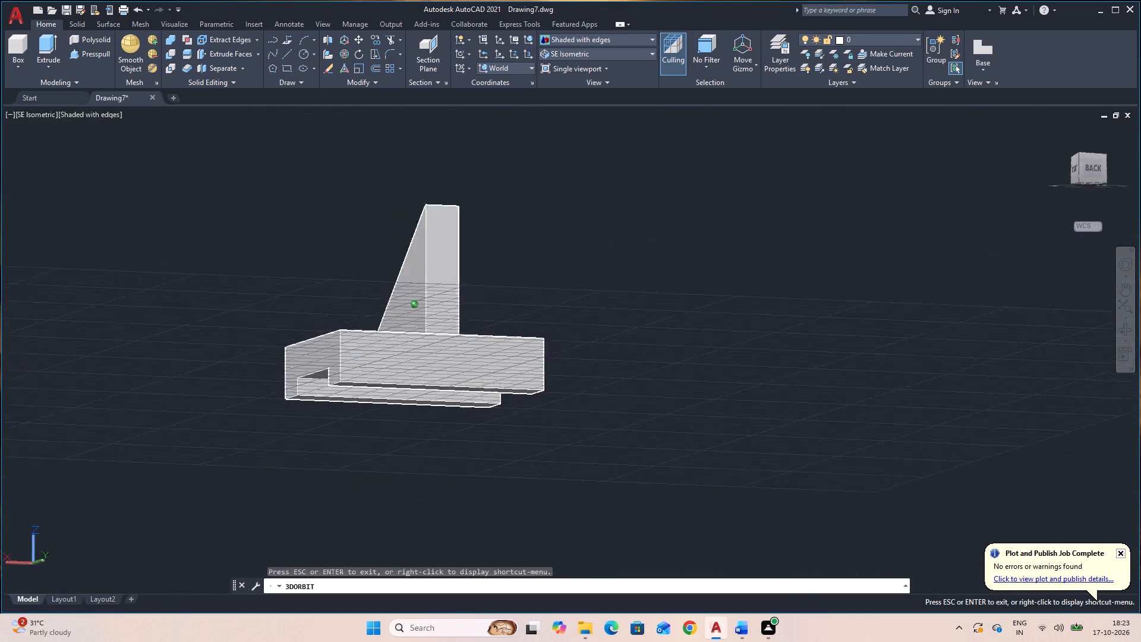
drag(664, 385, 783, 414)
drag(690, 427, 708, 352)
drag(709, 348, 739, 464)
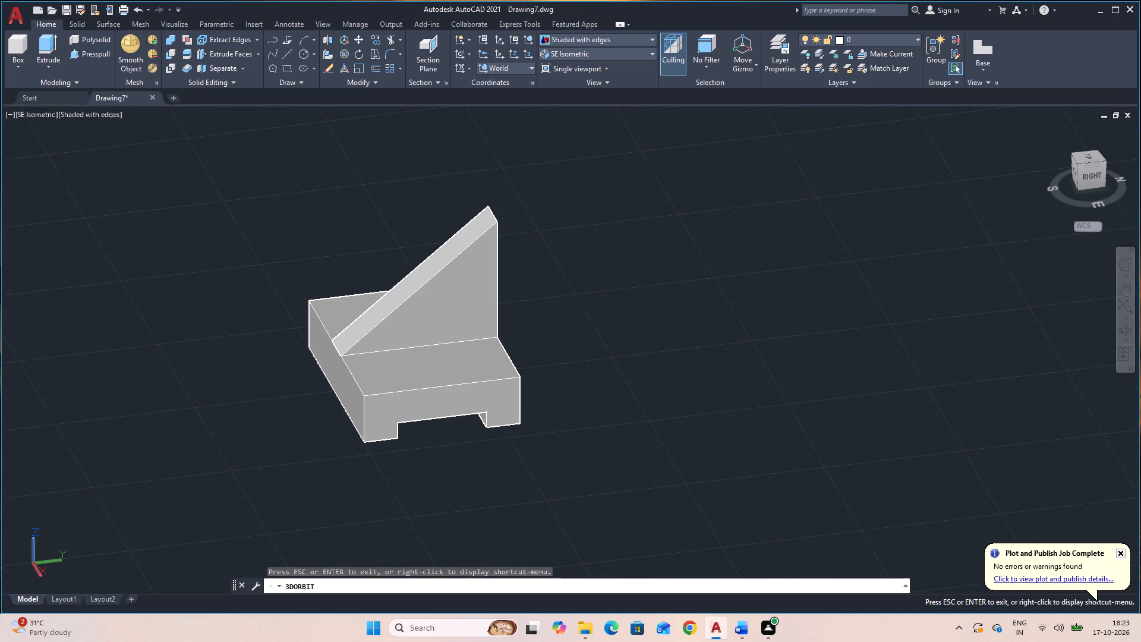
key(Escape)
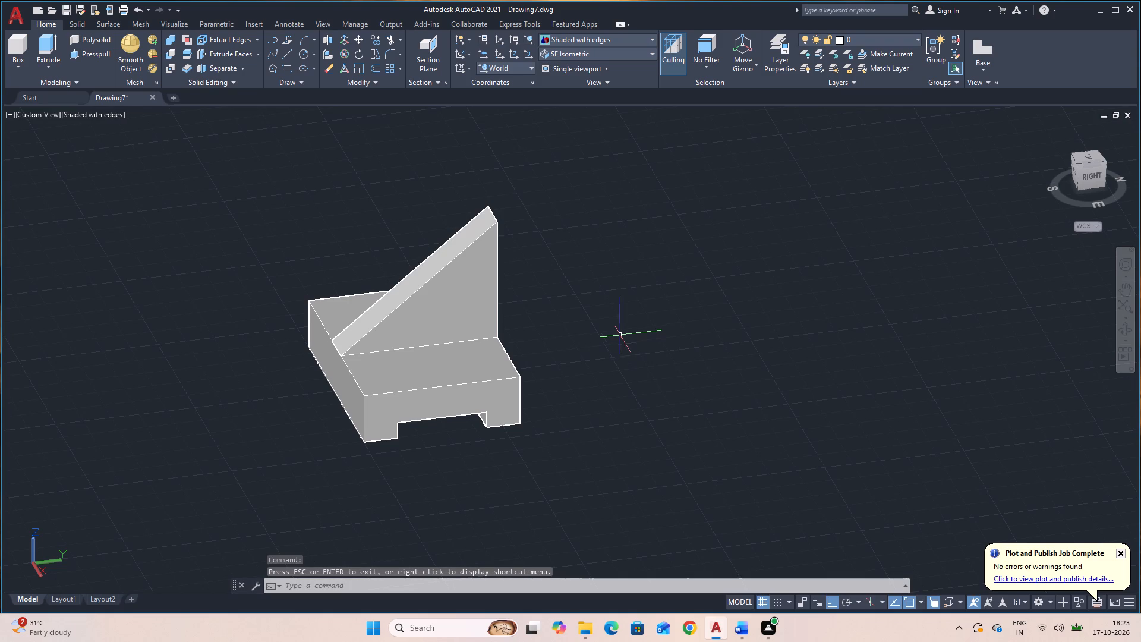
click(16, 45)
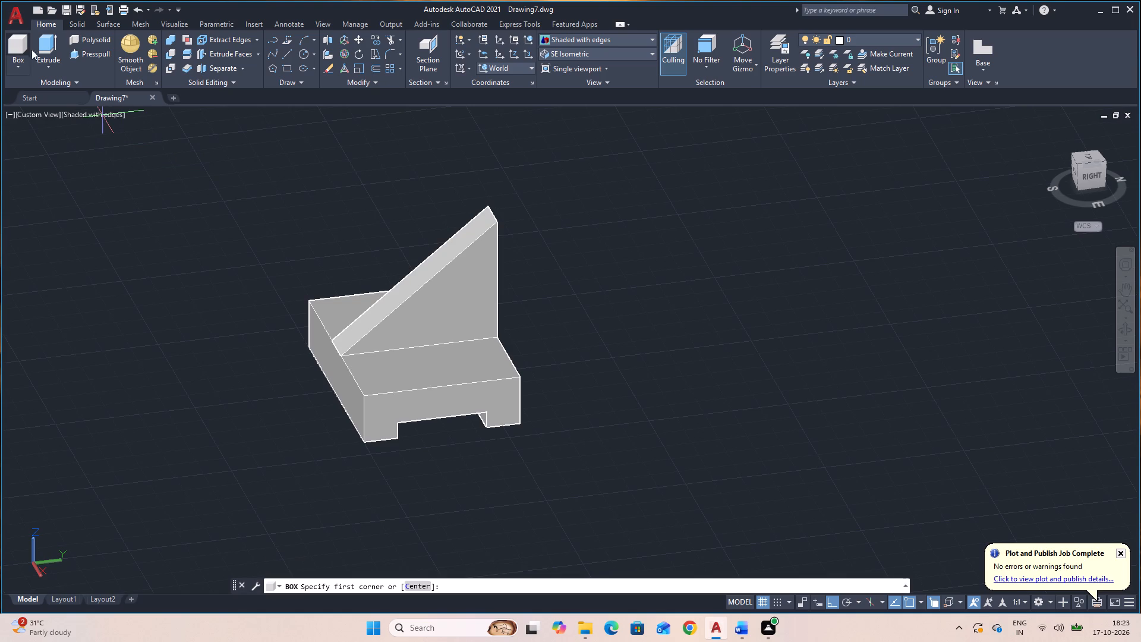
click(488, 208)
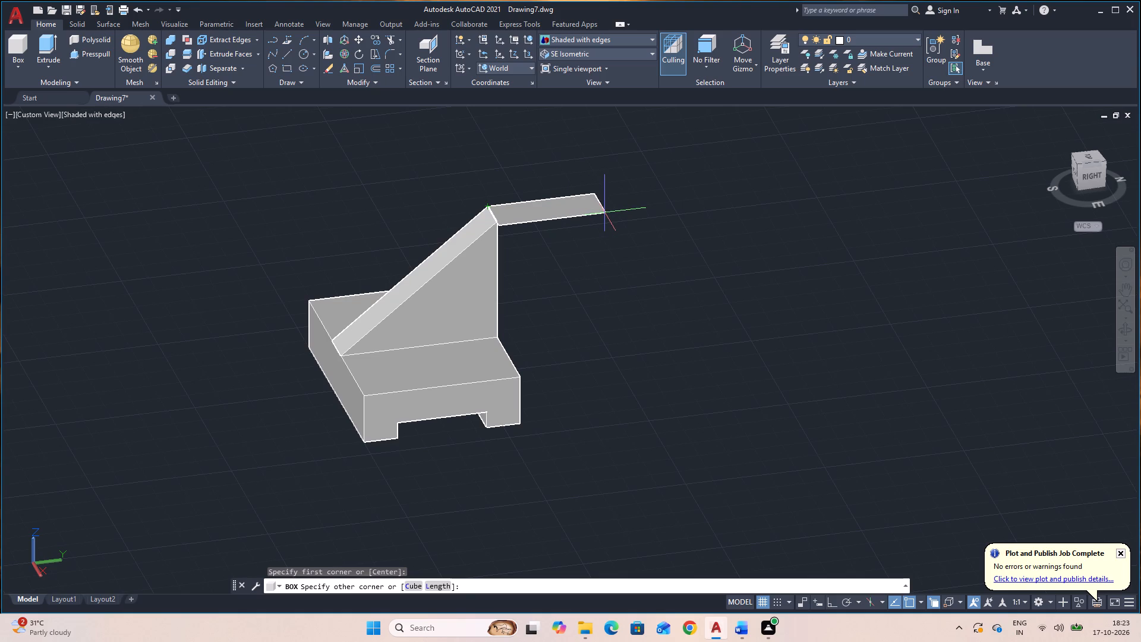
key(l)
key(space)
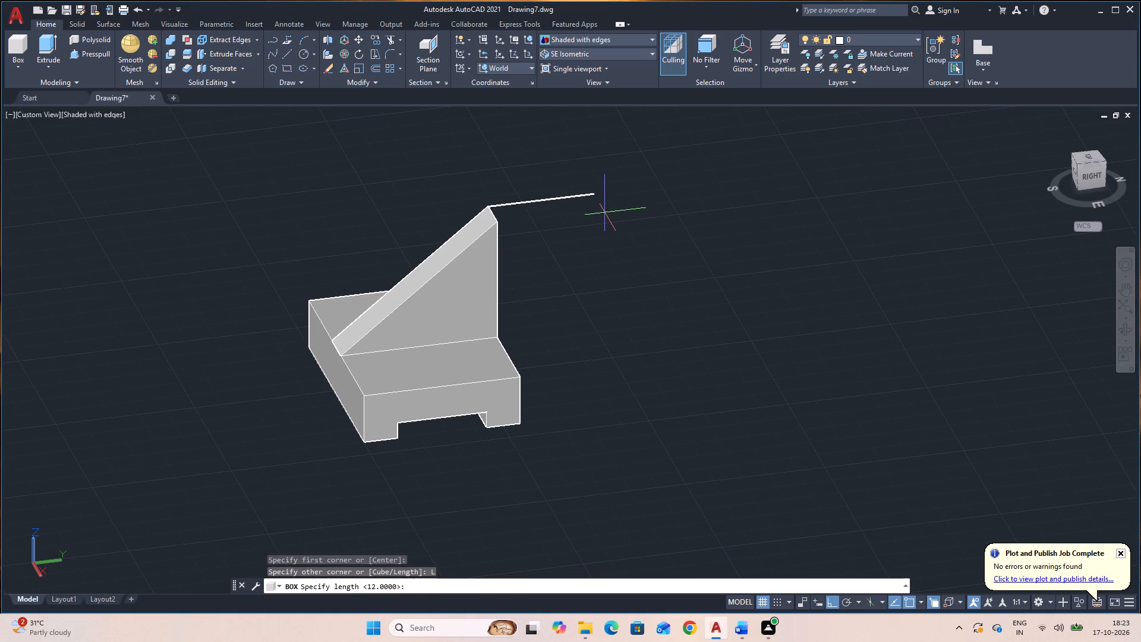
text(36)
key(Return)
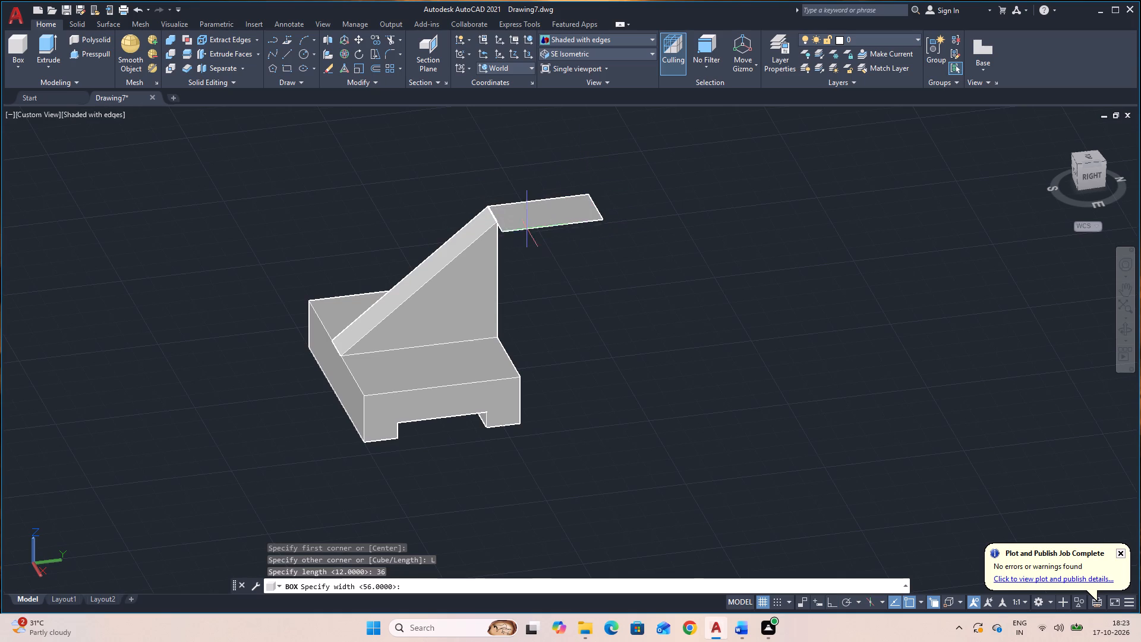
click(493, 222)
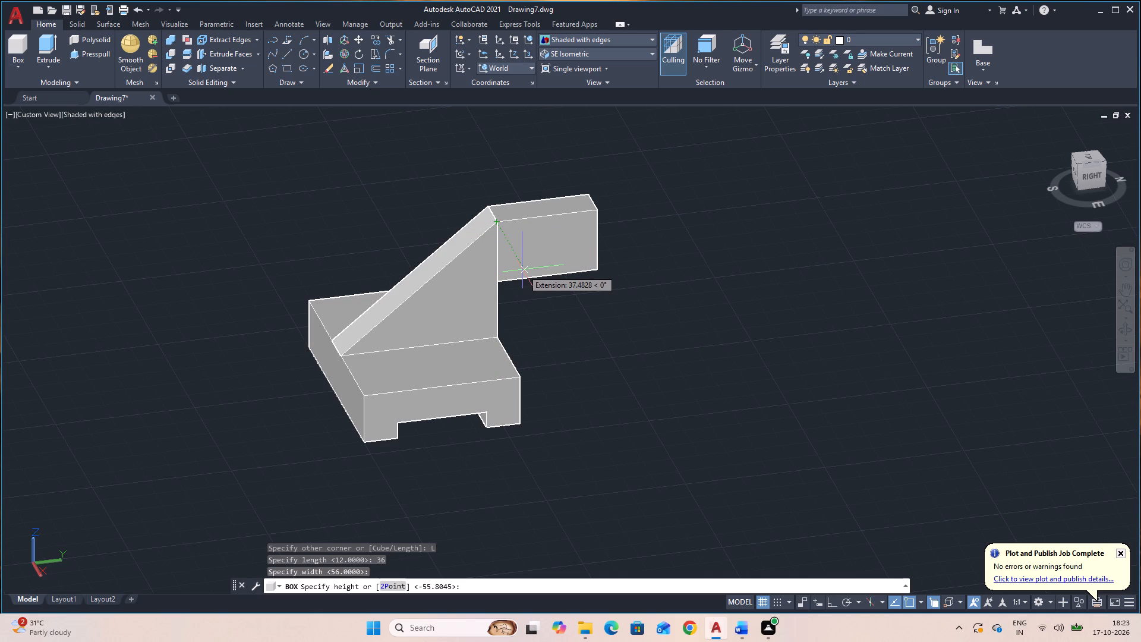
text(25)
key(Return)
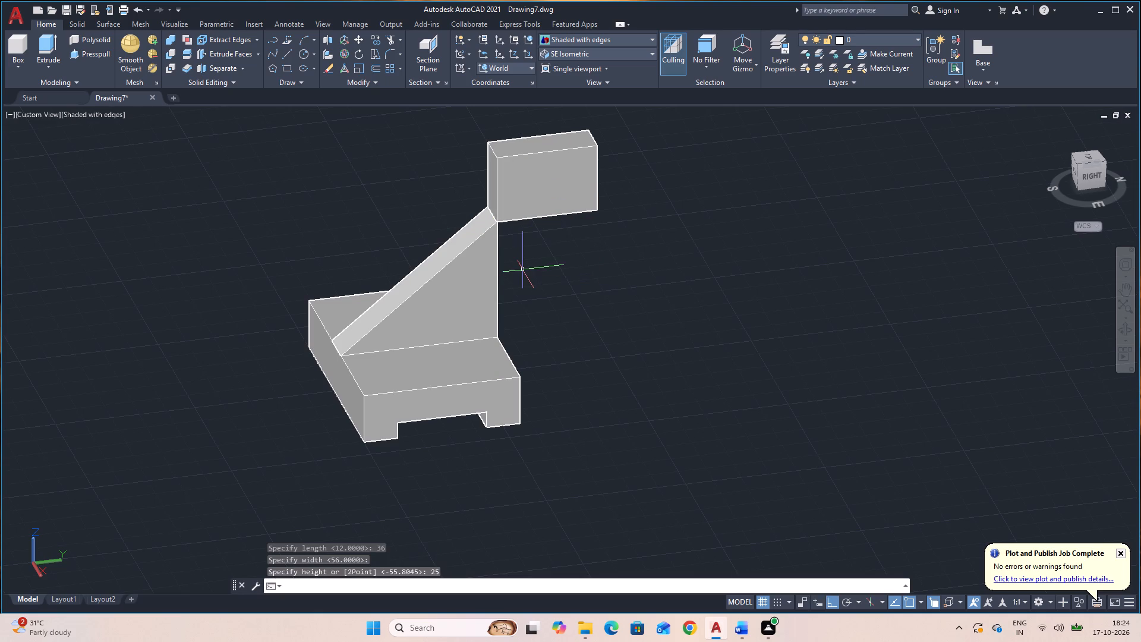
Move the new box down so its top corner meets the rib's peak, making it flush with the rib's top.
click(509, 177)
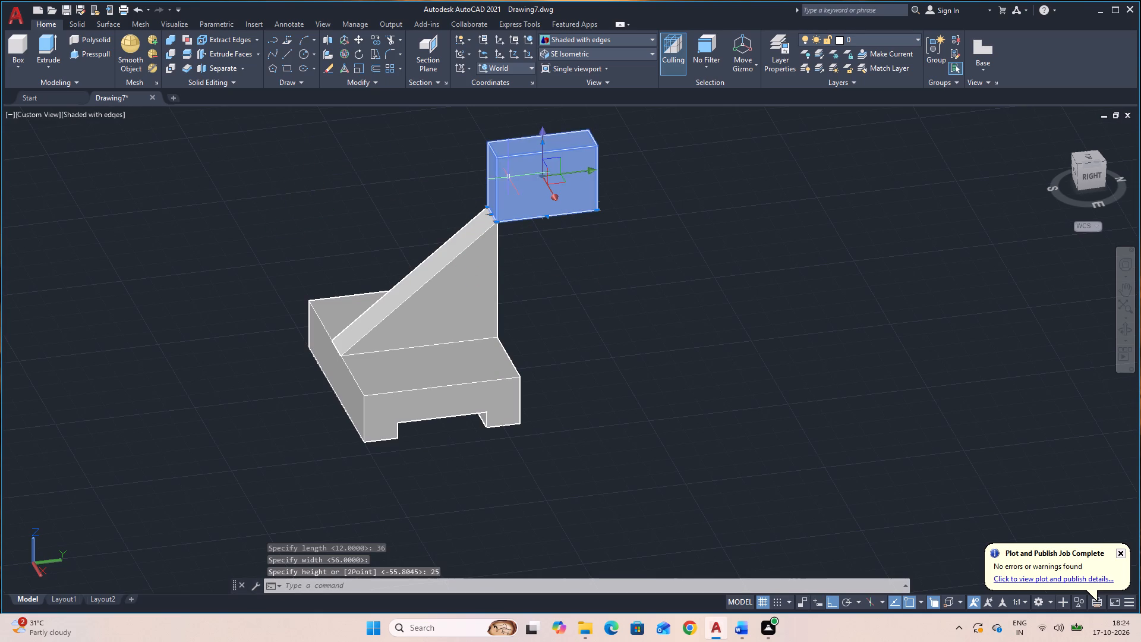
text(M)
key(space)
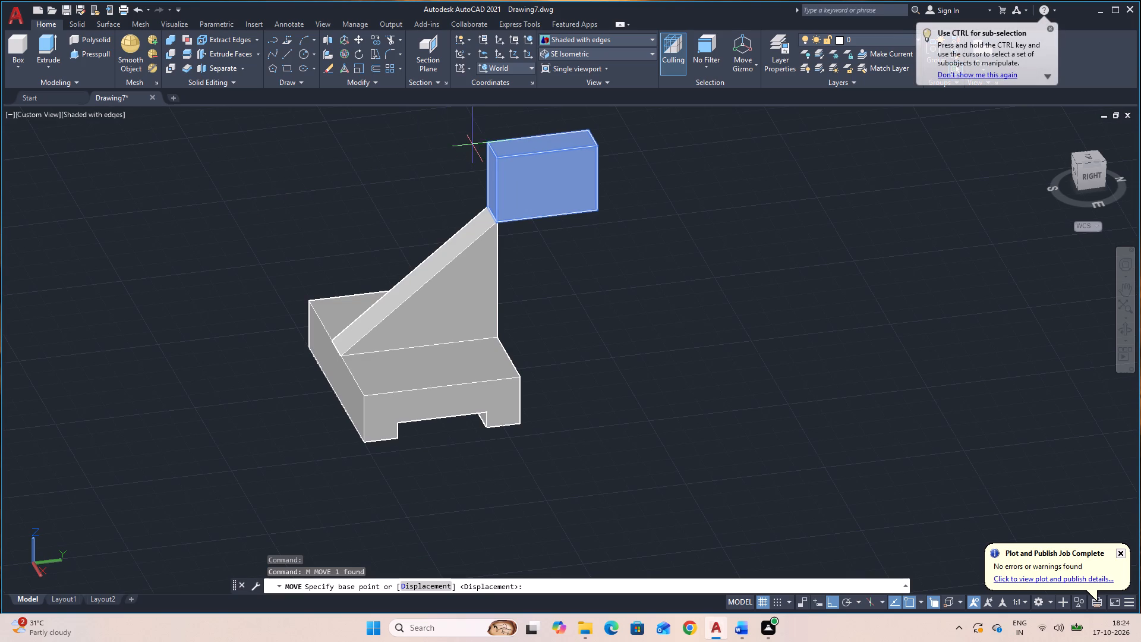
click(496, 158)
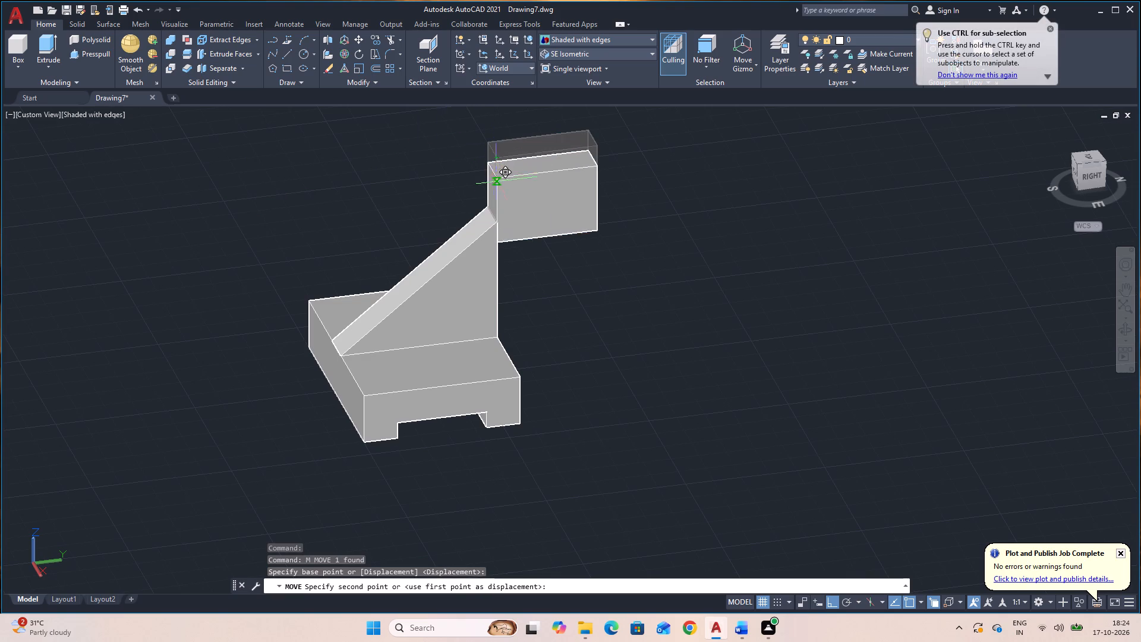
click(494, 221)
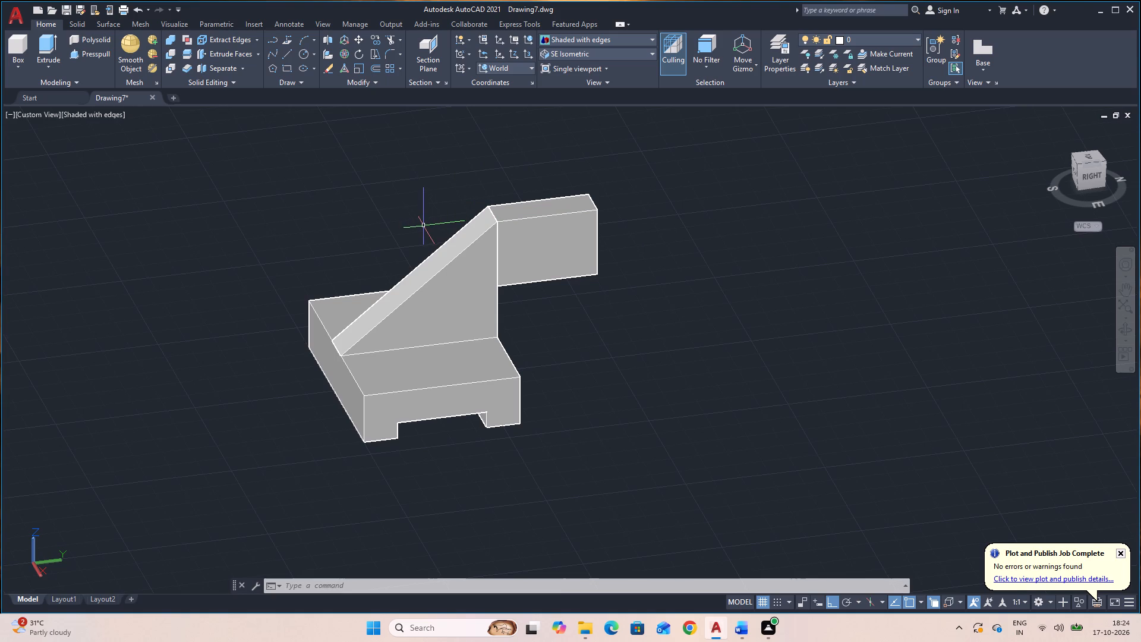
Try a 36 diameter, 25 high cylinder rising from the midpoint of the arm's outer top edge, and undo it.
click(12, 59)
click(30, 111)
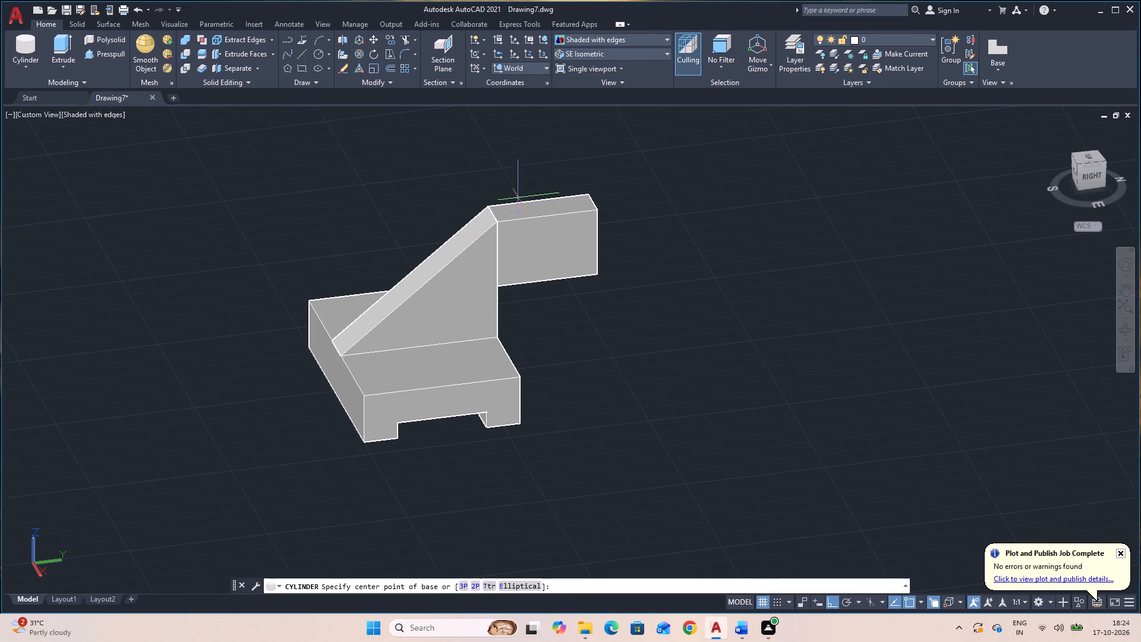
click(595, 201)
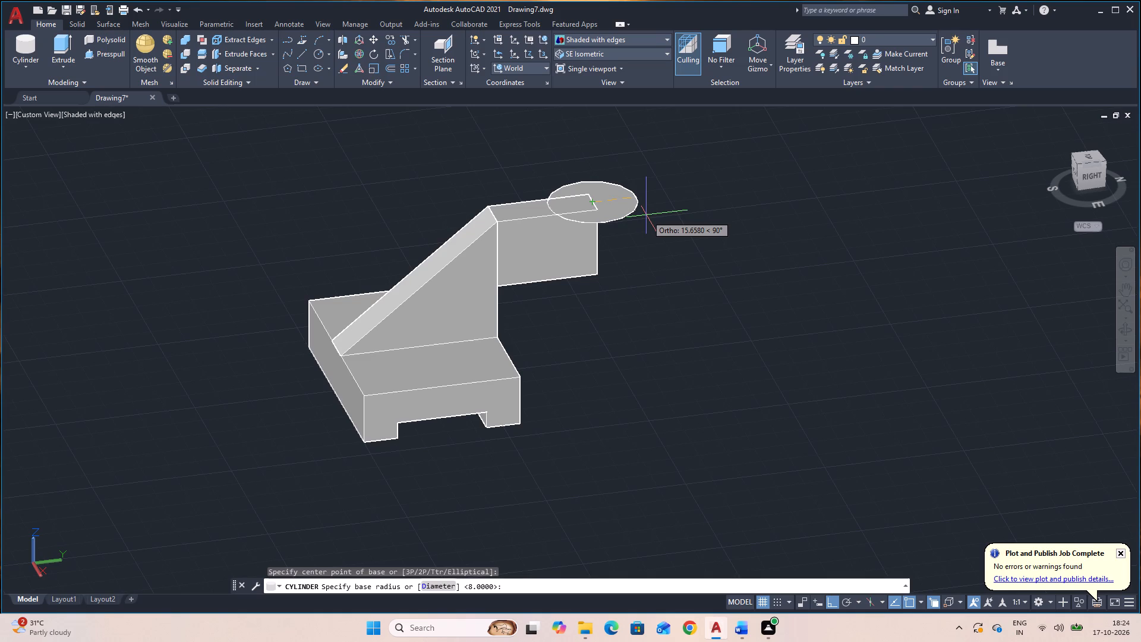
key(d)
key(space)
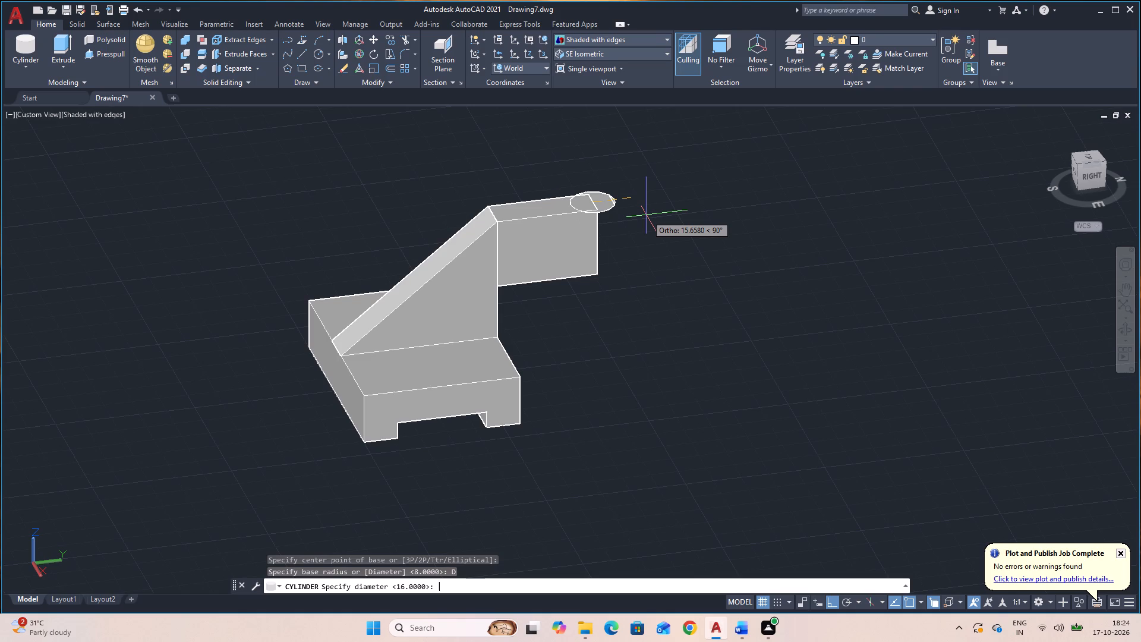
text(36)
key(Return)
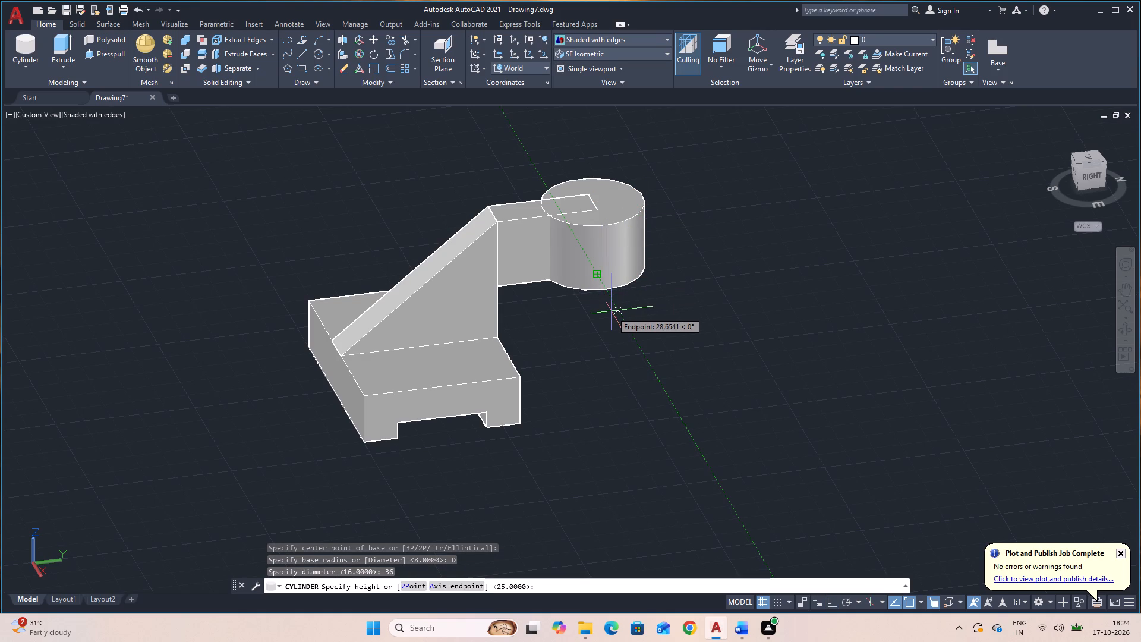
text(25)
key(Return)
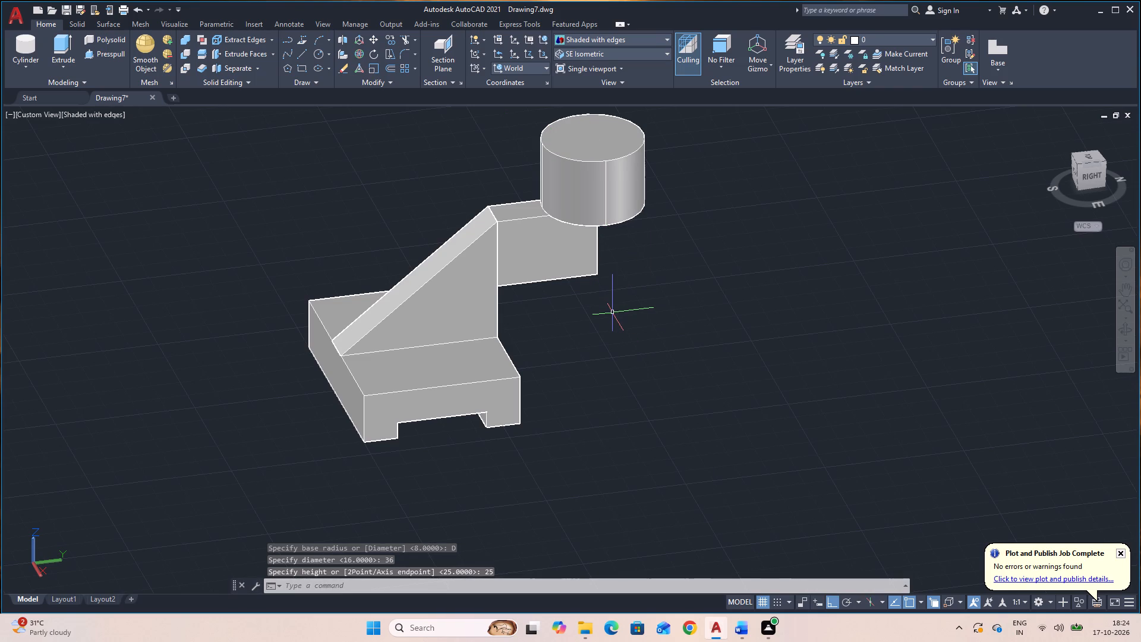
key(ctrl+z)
Model a 36 diameter cylinder centred on the midpoint of the arm's outer top edge, extending 25 downward.
click(30, 46)
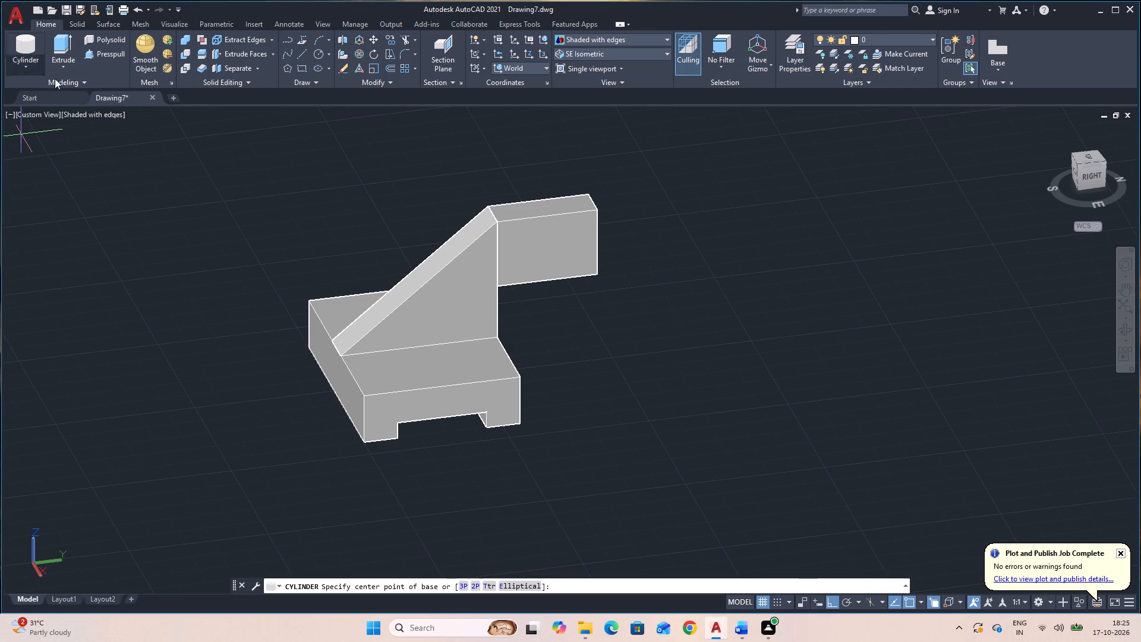
click(592, 202)
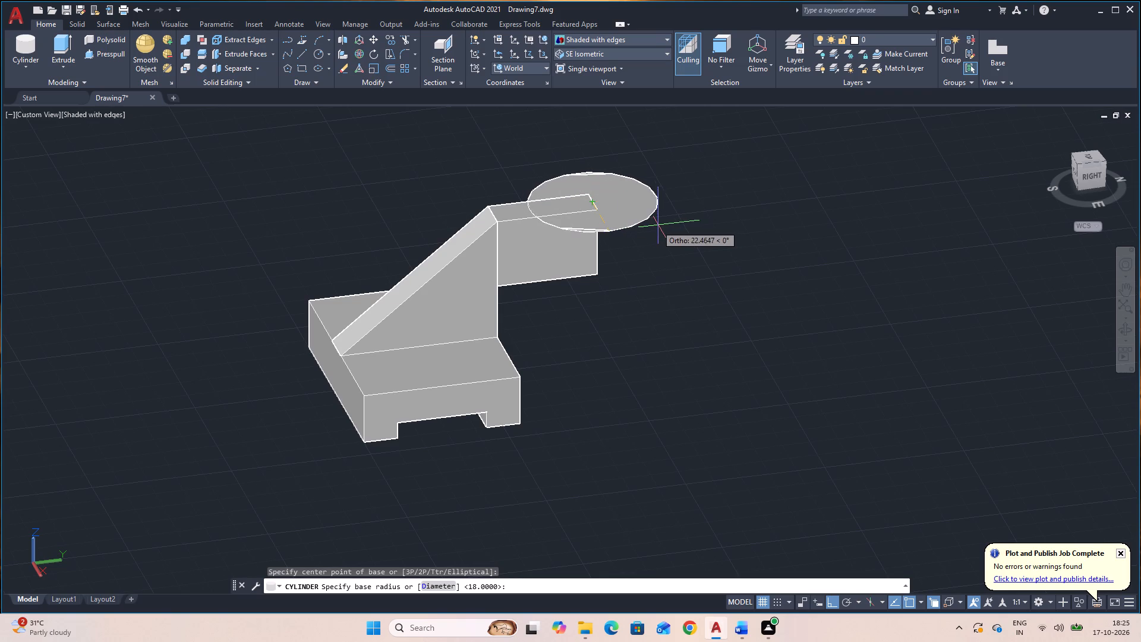
key(d)
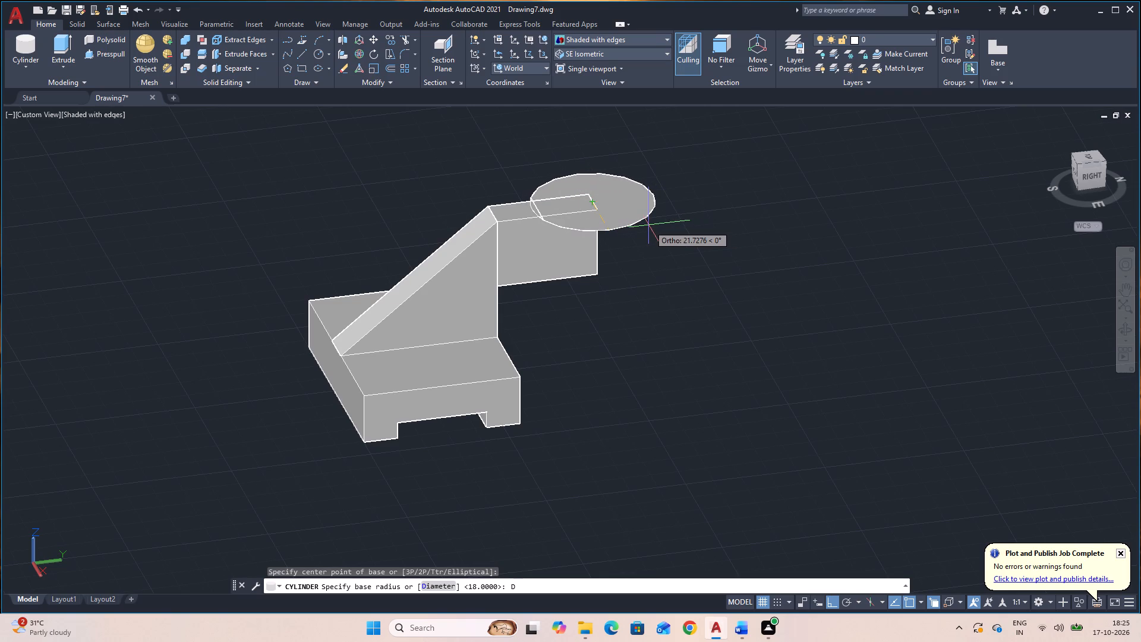
key(space)
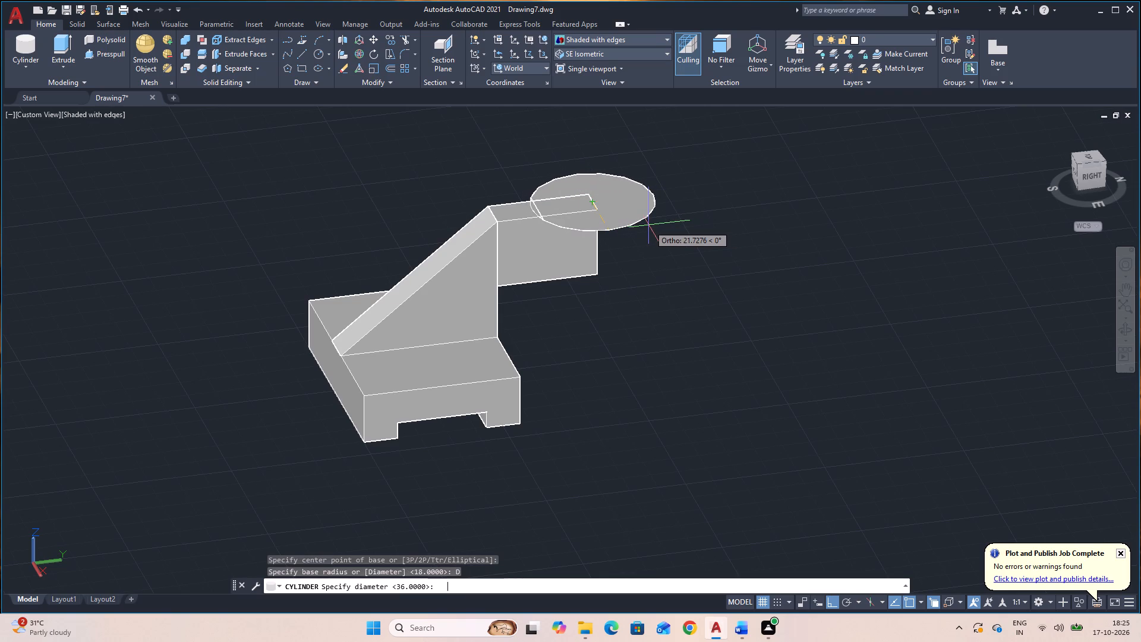
text(36)
key(Return)
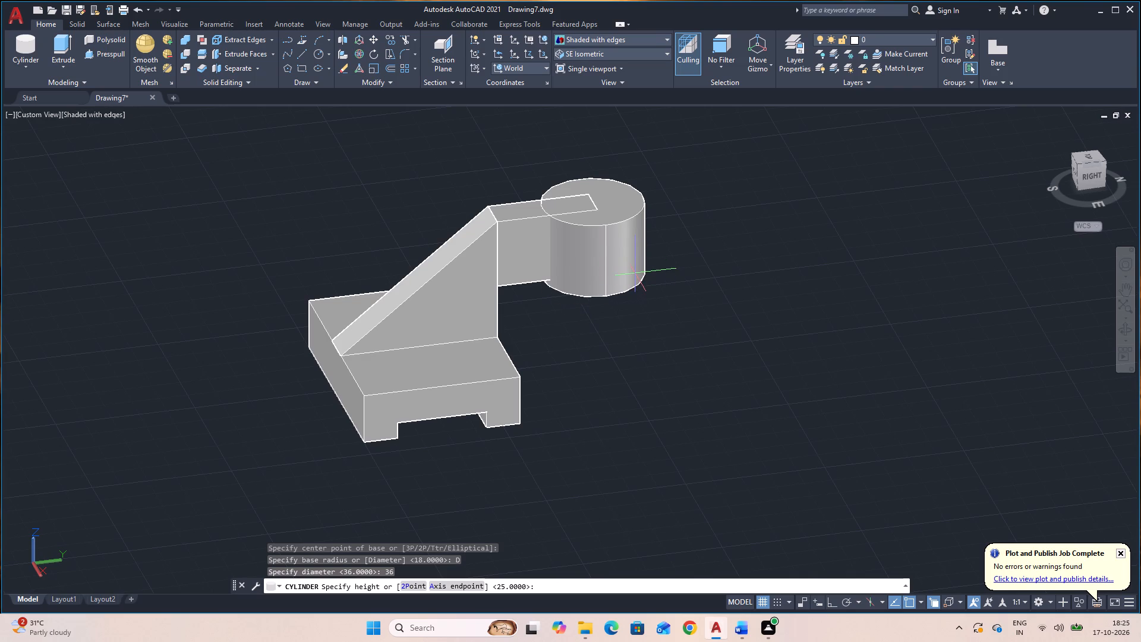
text(-25)
key(Return)
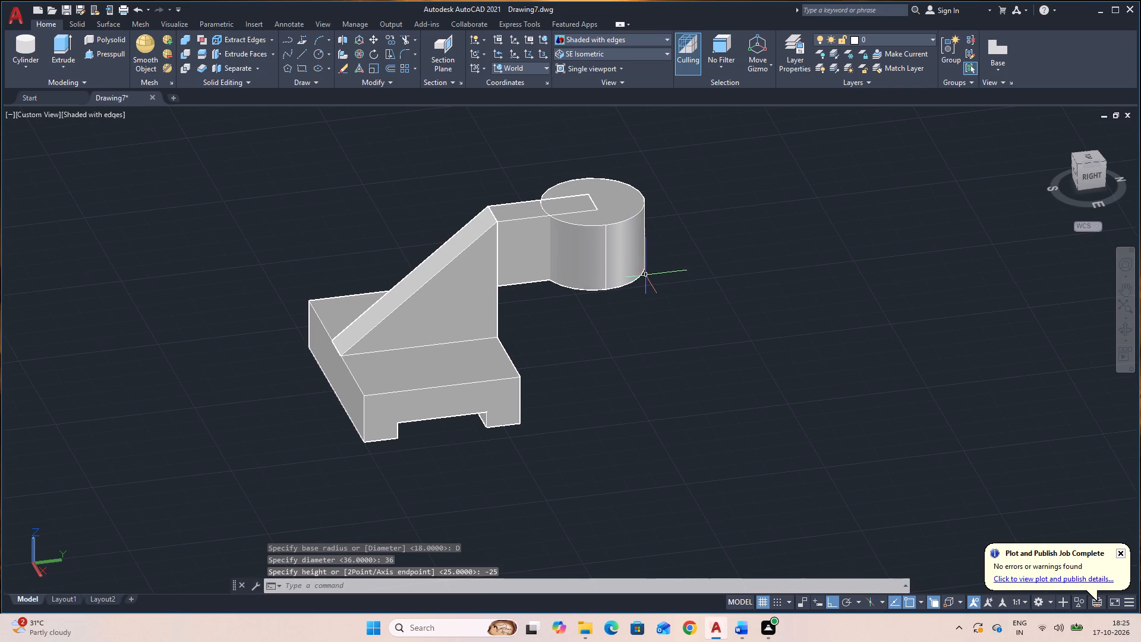
Model a concentric cylinder of radius 11 from the end cylinder's top centre, extending 25 downward.
click(17, 43)
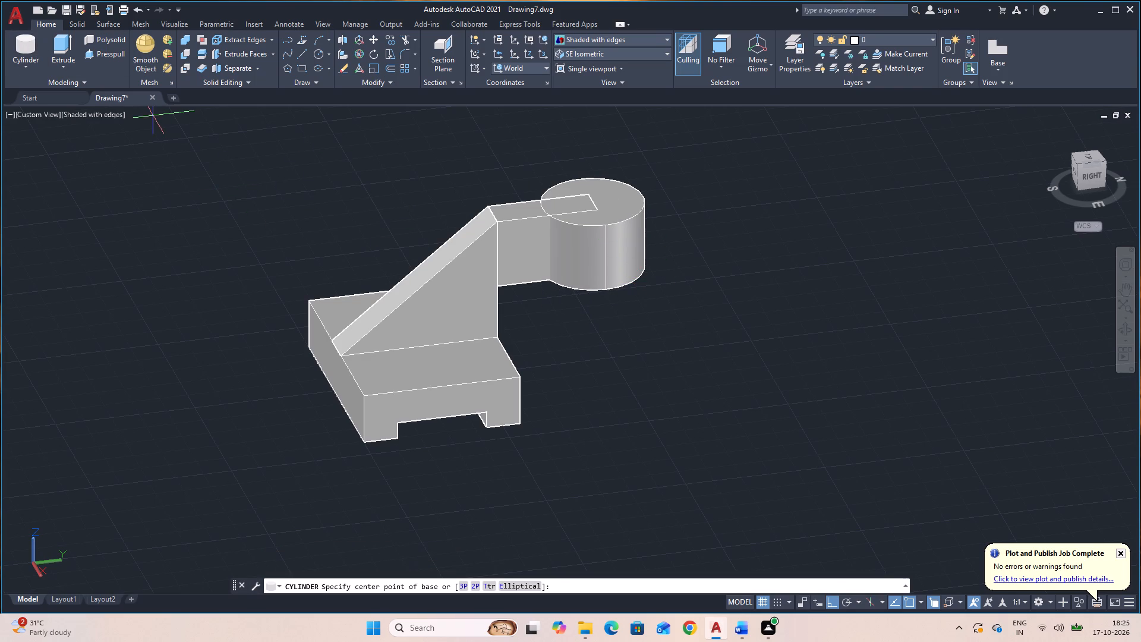
click(595, 201)
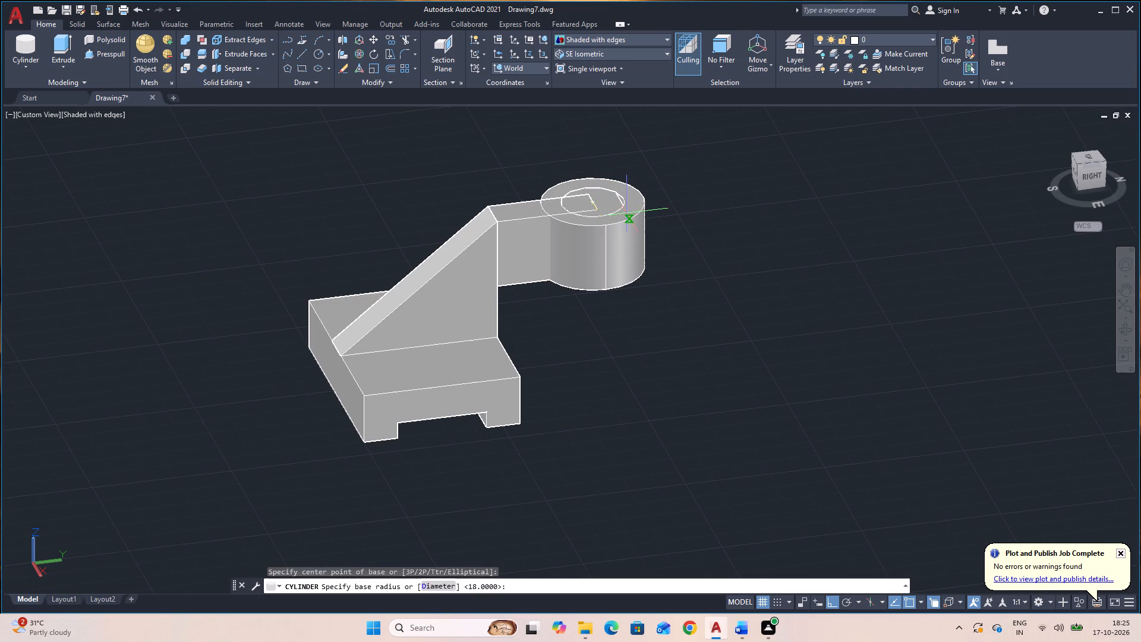
text(11)
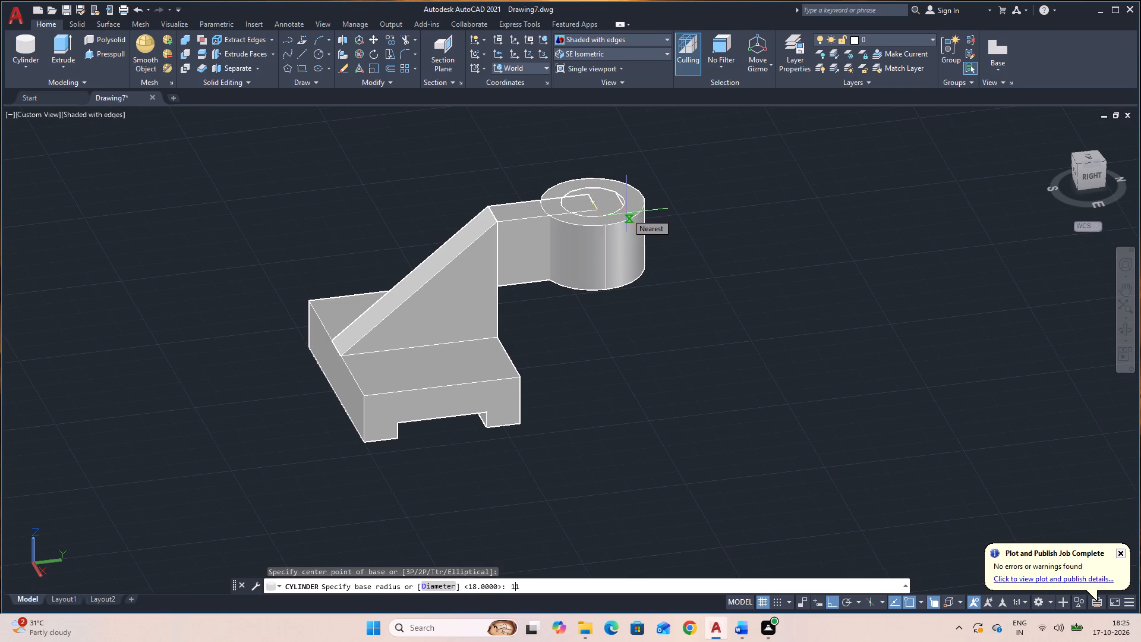
key(Return)
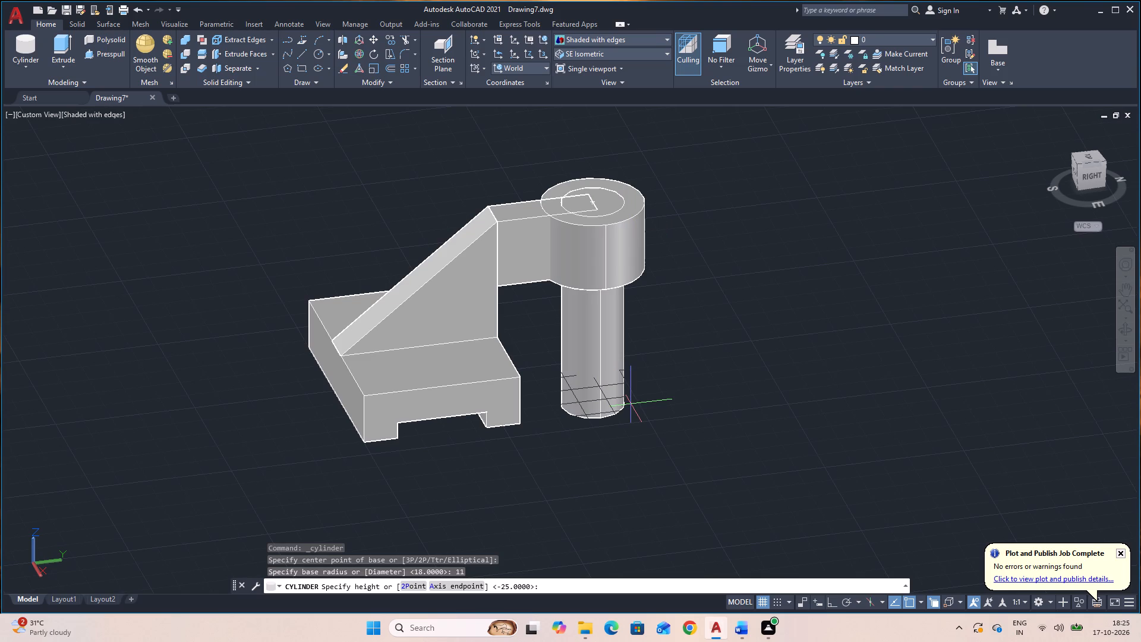
key(Return)
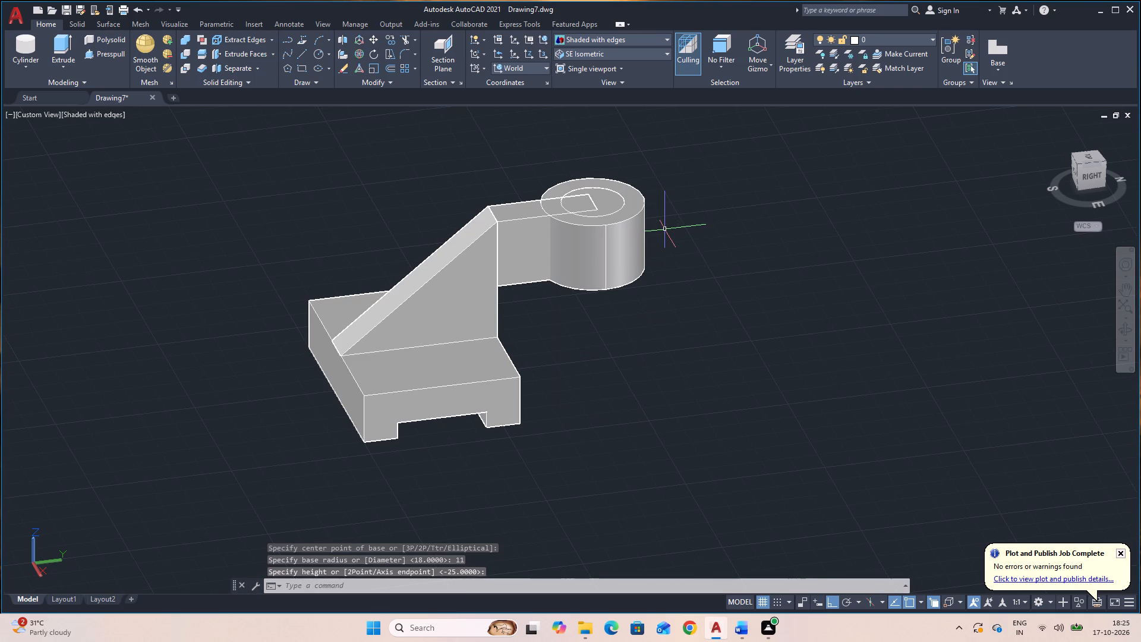
Subtract the radius 11 cylinder from the combined base, rib, arm and outer cylinder to cut the through hole.
text(SU)
key(space)
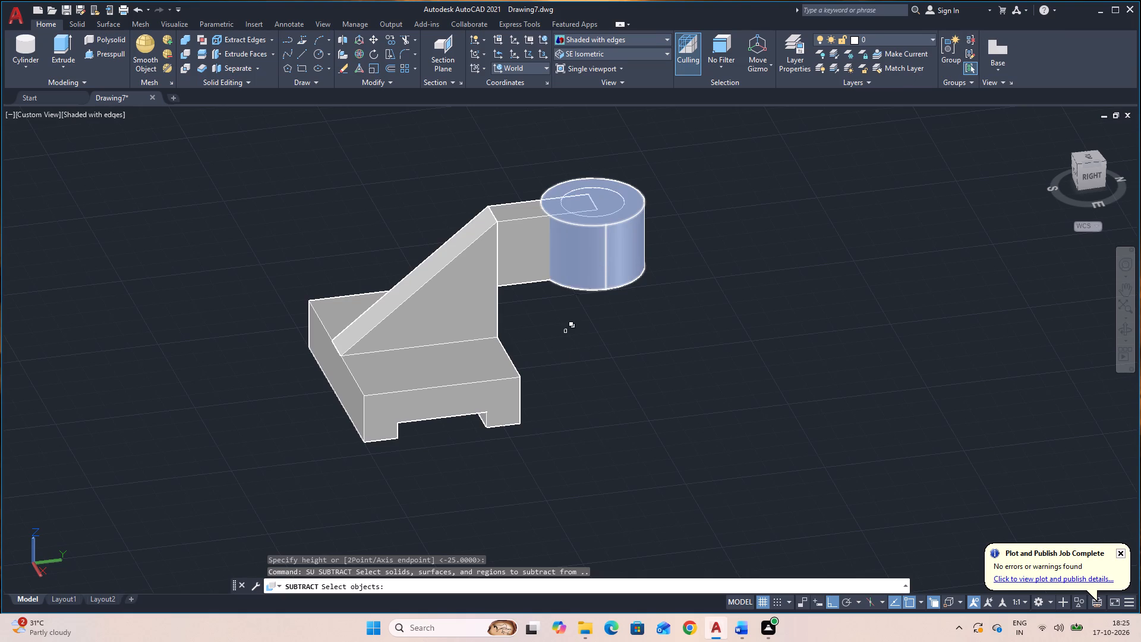
click(412, 414)
click(419, 322)
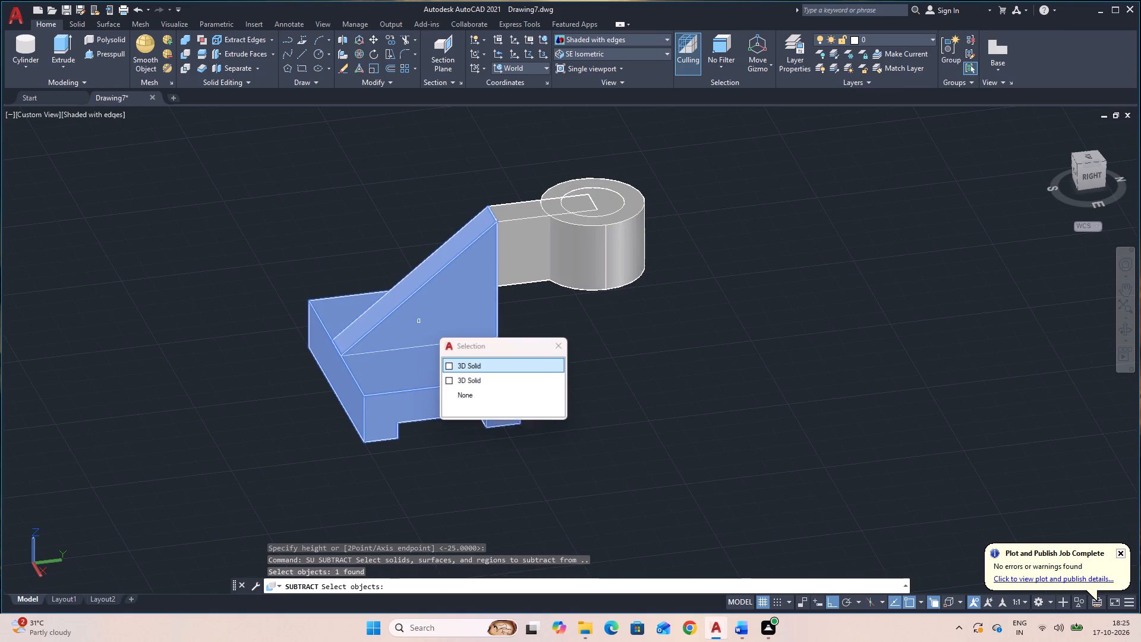
click(508, 257)
click(573, 259)
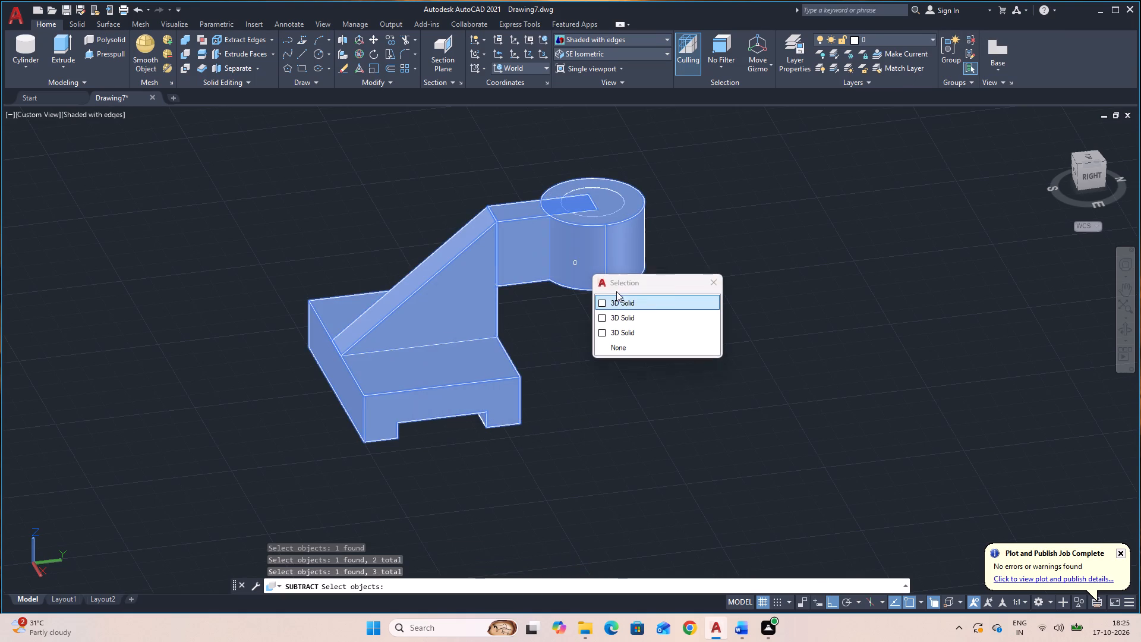
key(space)
key(space)
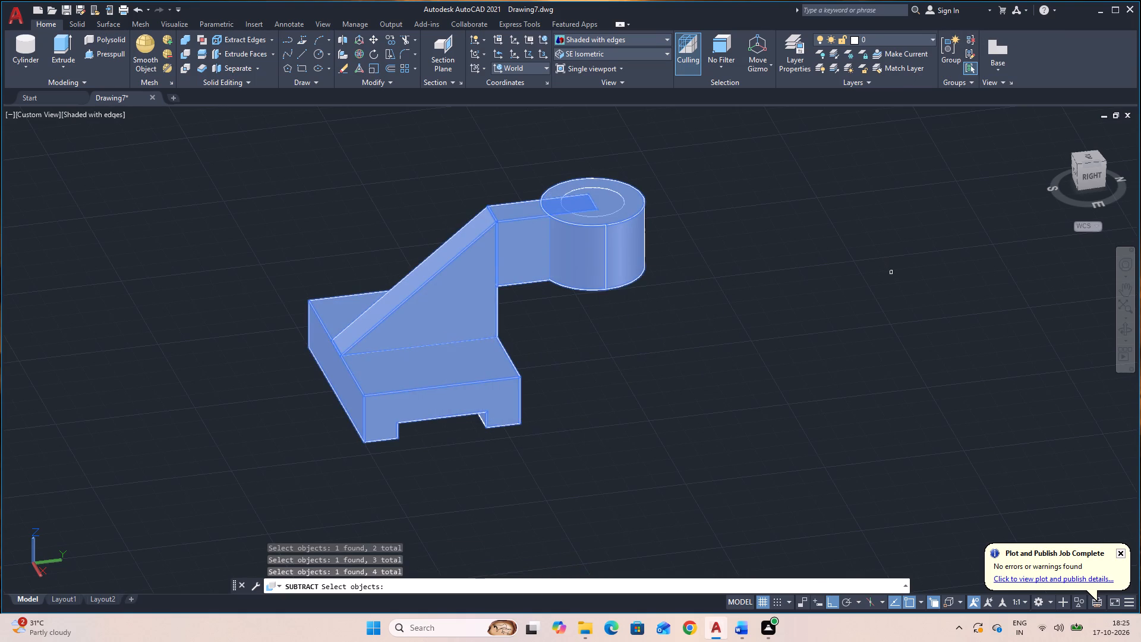
click(612, 197)
key(space)
key(space)
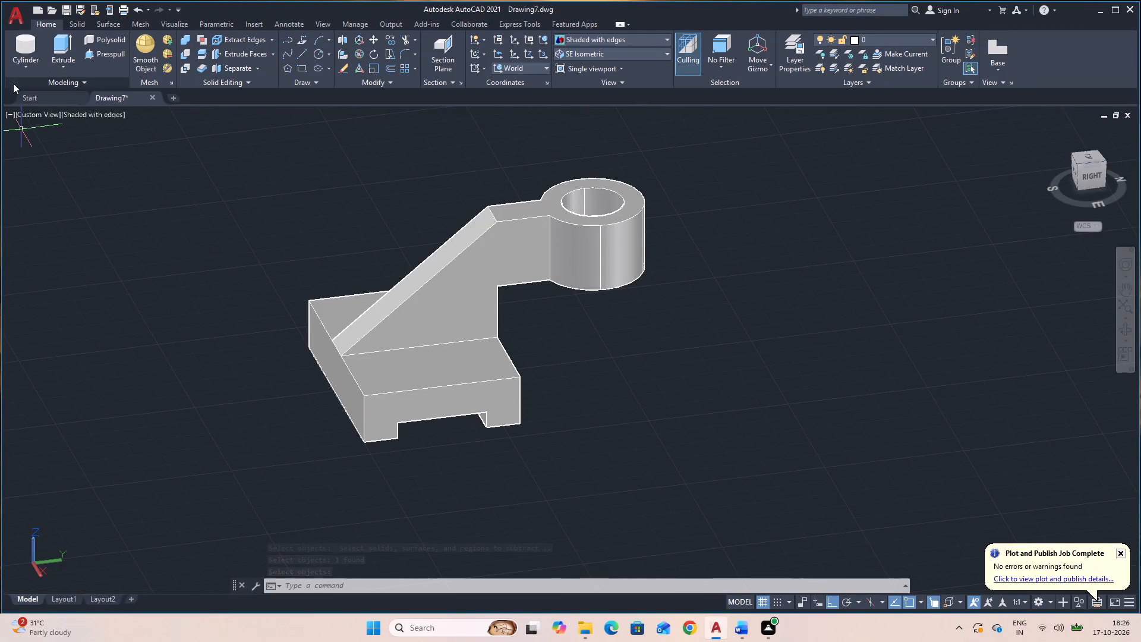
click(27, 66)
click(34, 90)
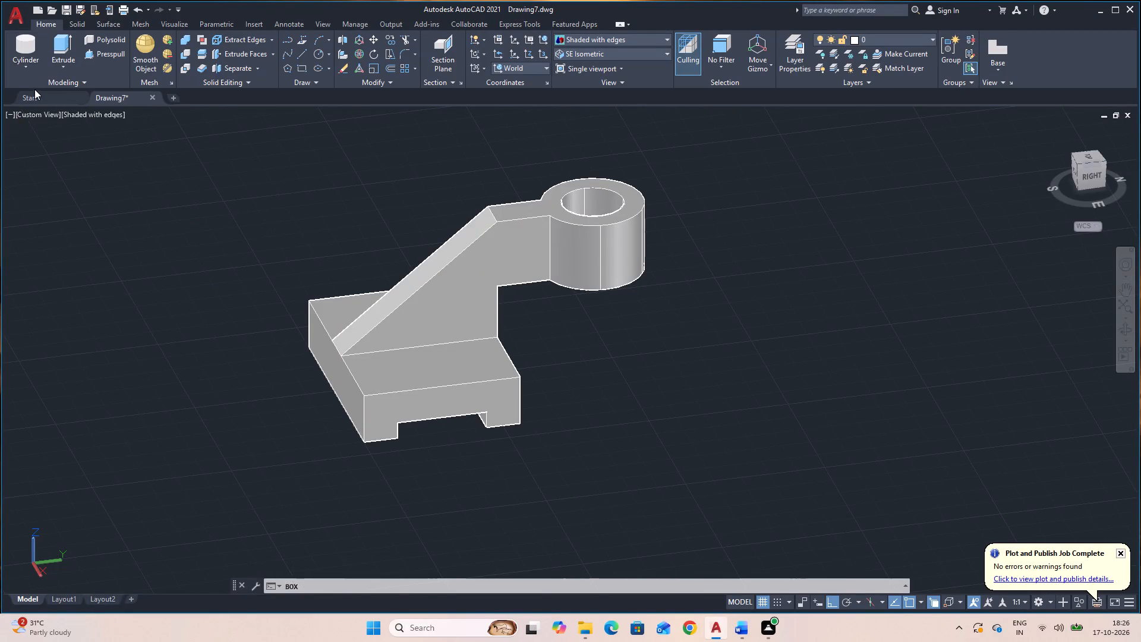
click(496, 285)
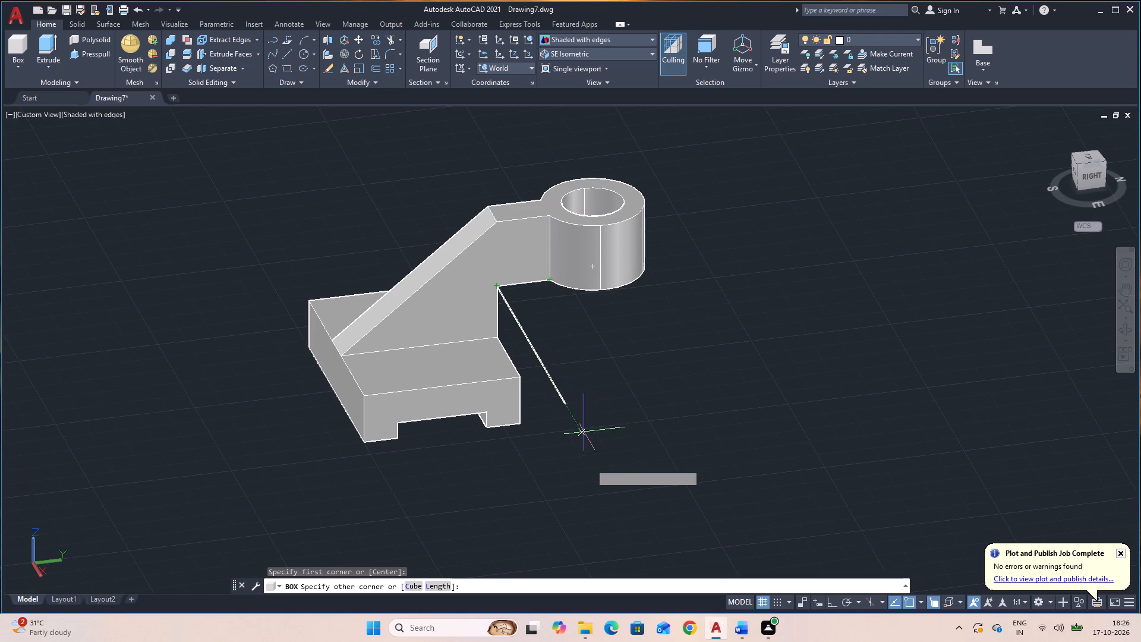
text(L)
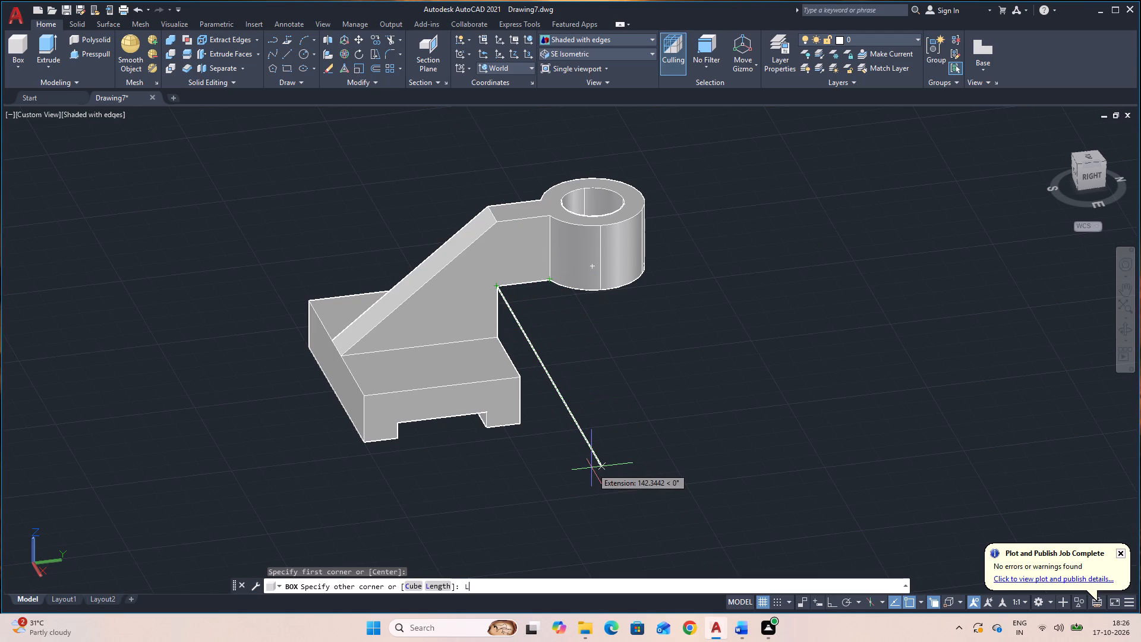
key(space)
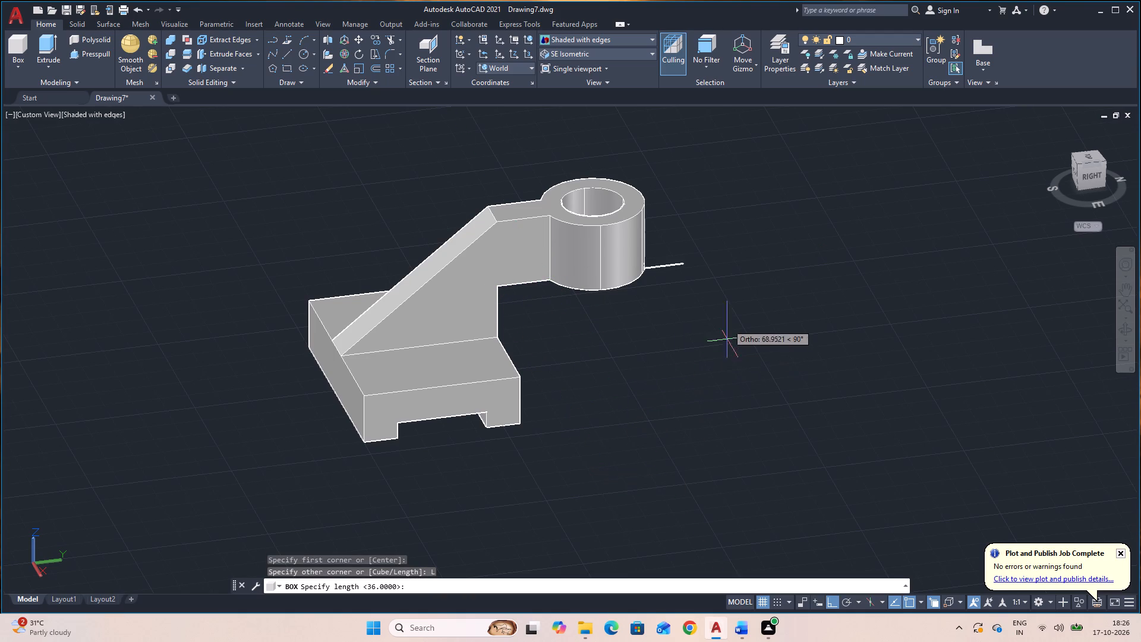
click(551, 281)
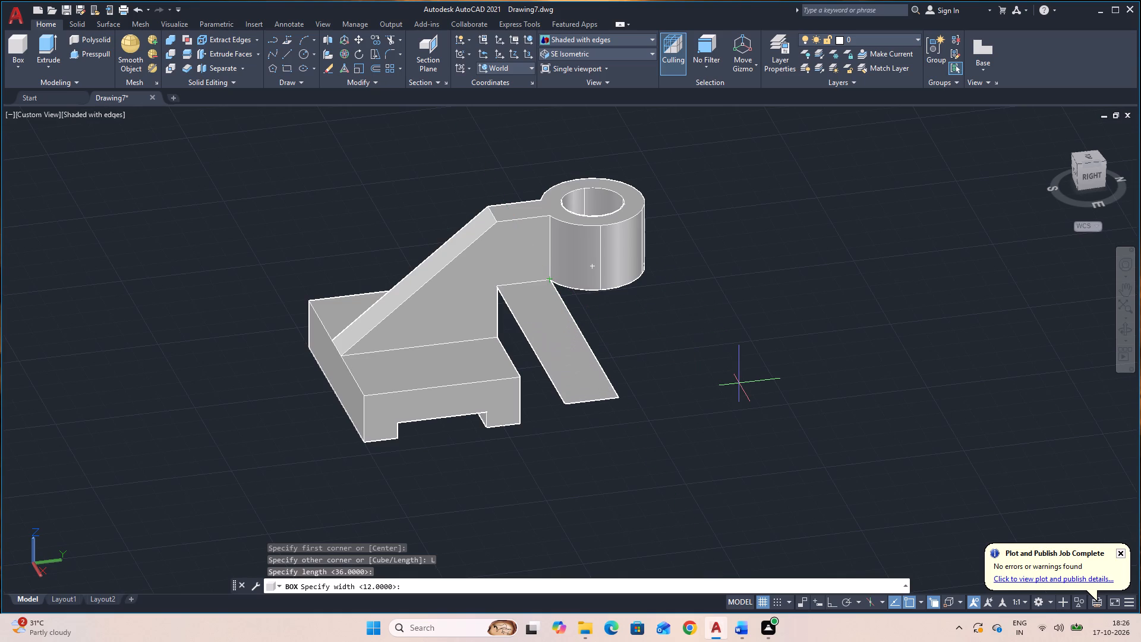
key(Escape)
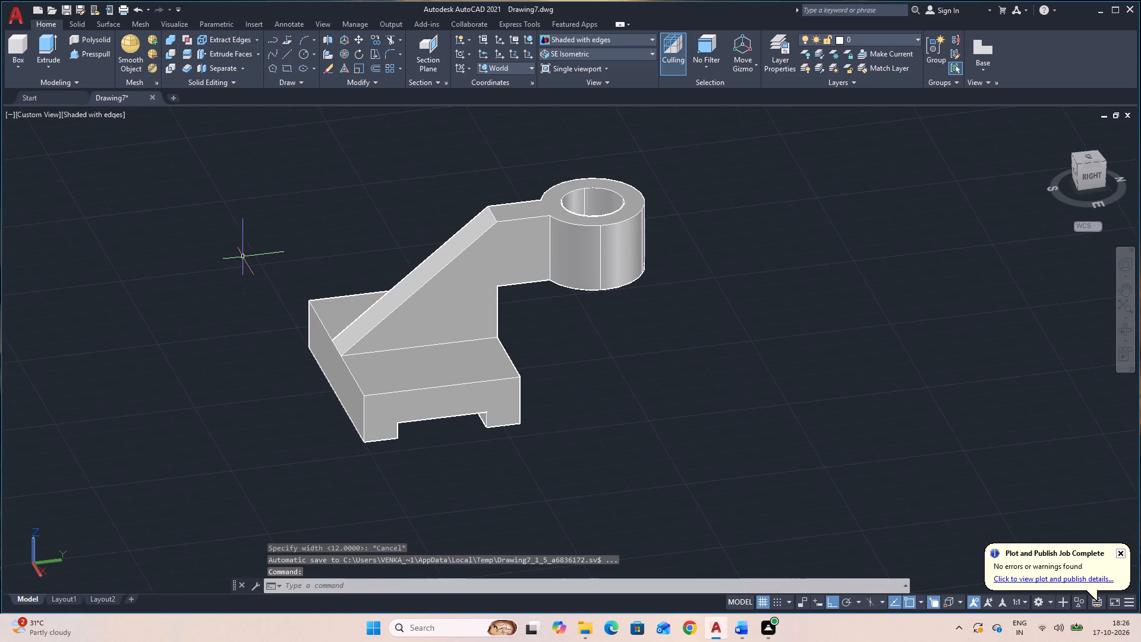
Model a 12 wide box under the arm, spanning from the upright's back edge to the cylinder and down to the base's top.
click(16, 47)
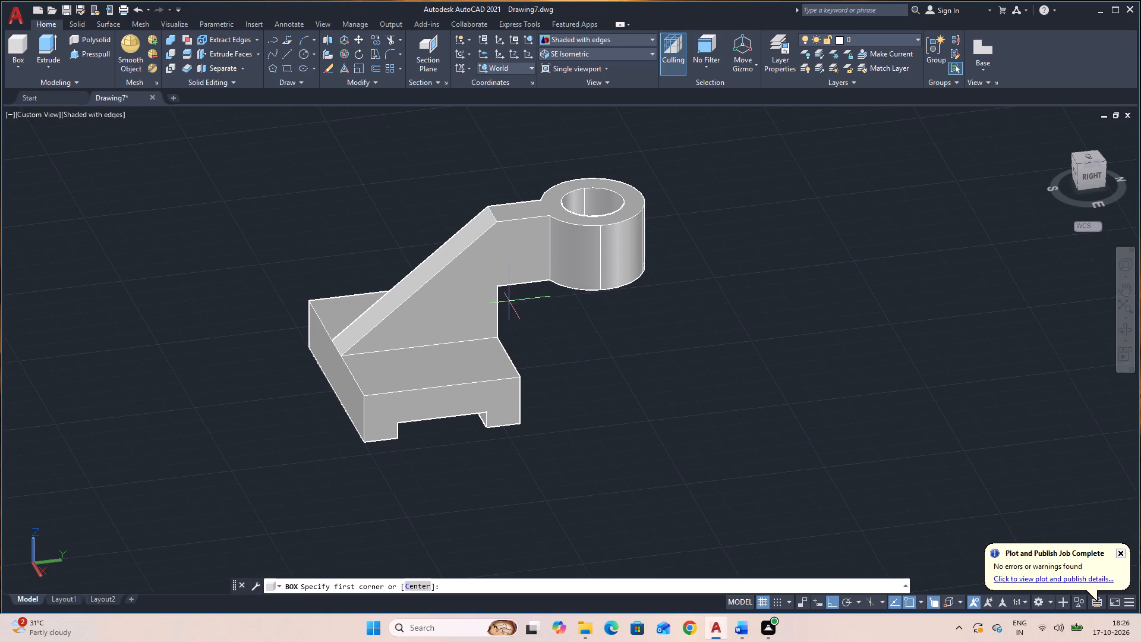
click(502, 288)
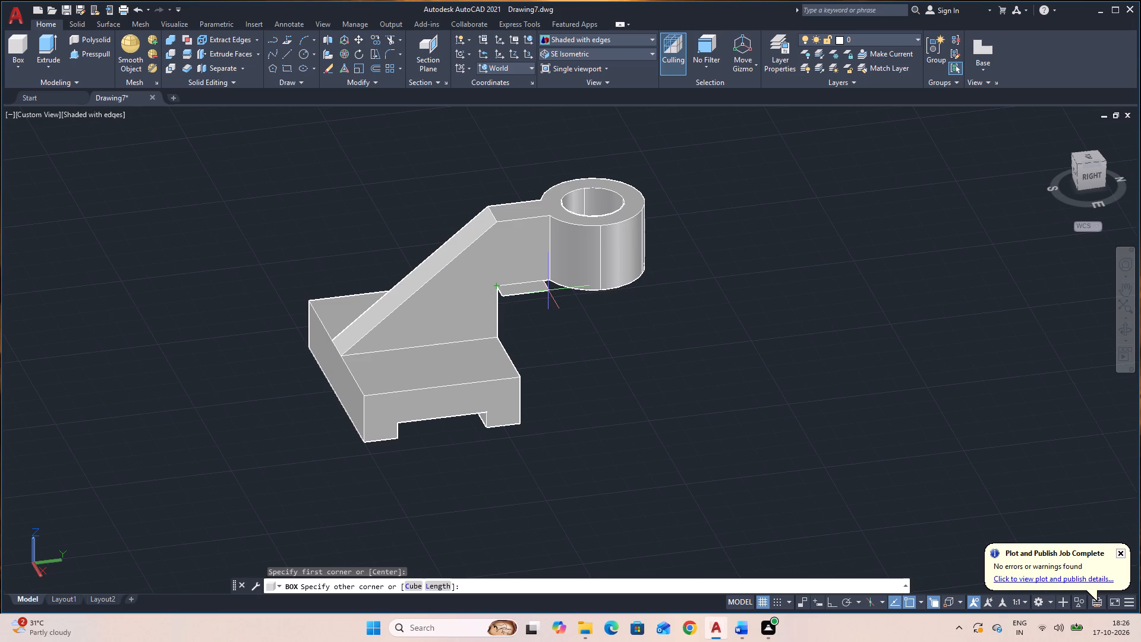
text(L)
key(space)
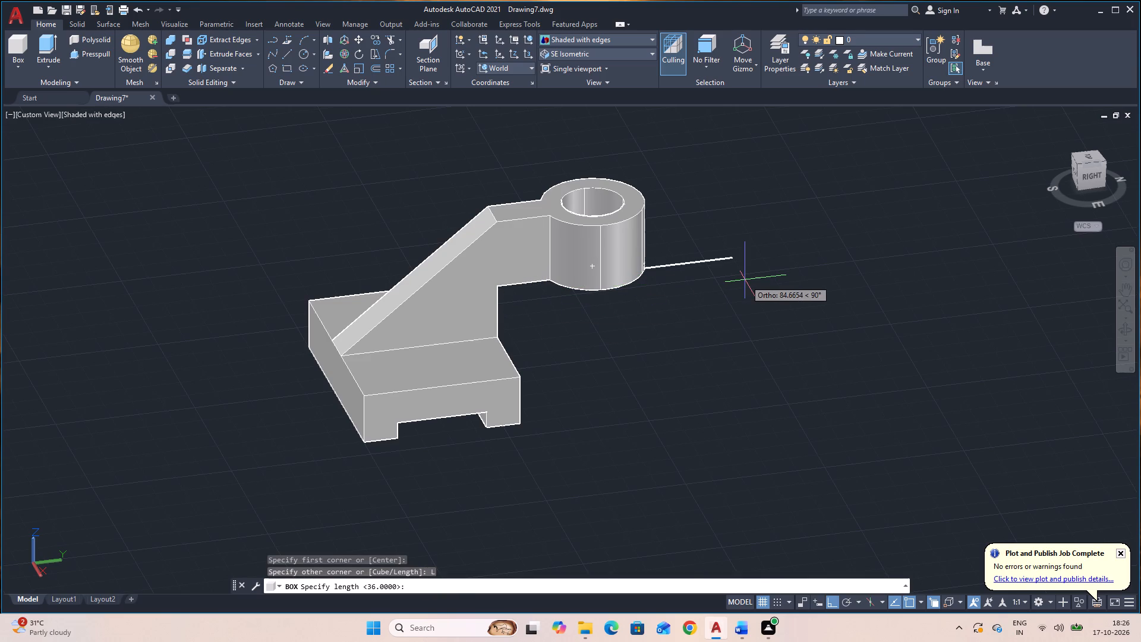
click(547, 284)
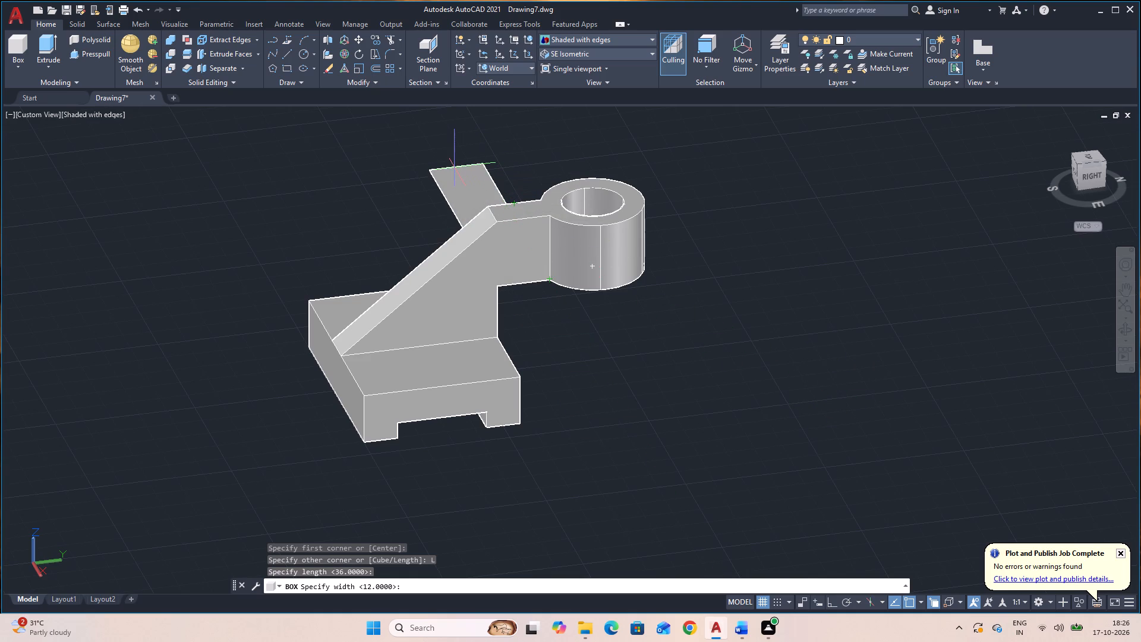
text(12)
key(Return)
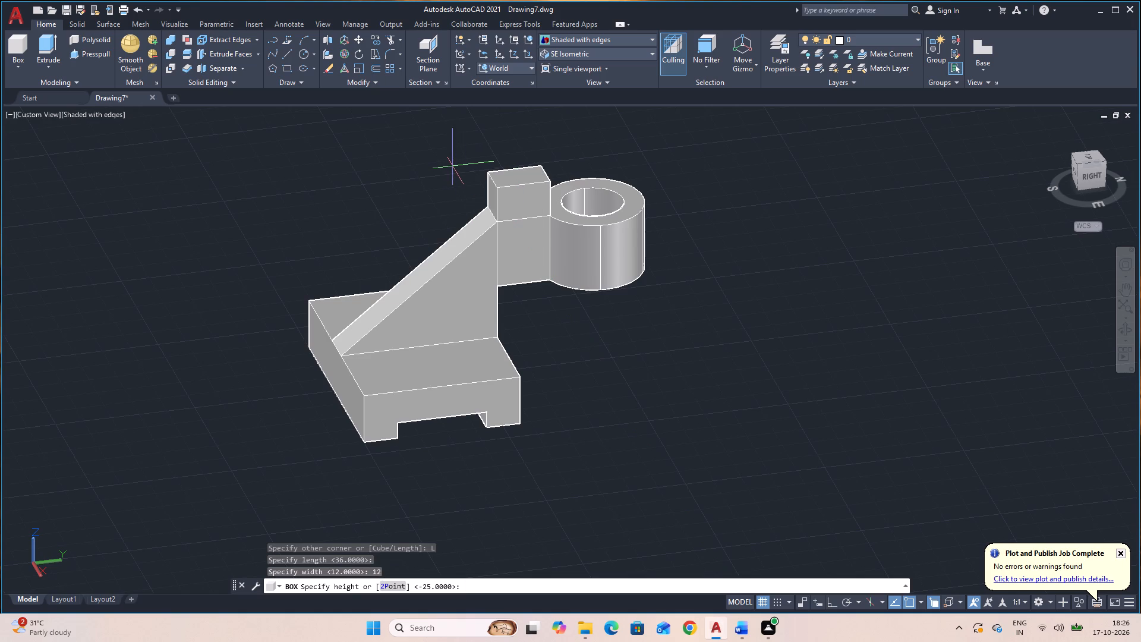
click(499, 337)
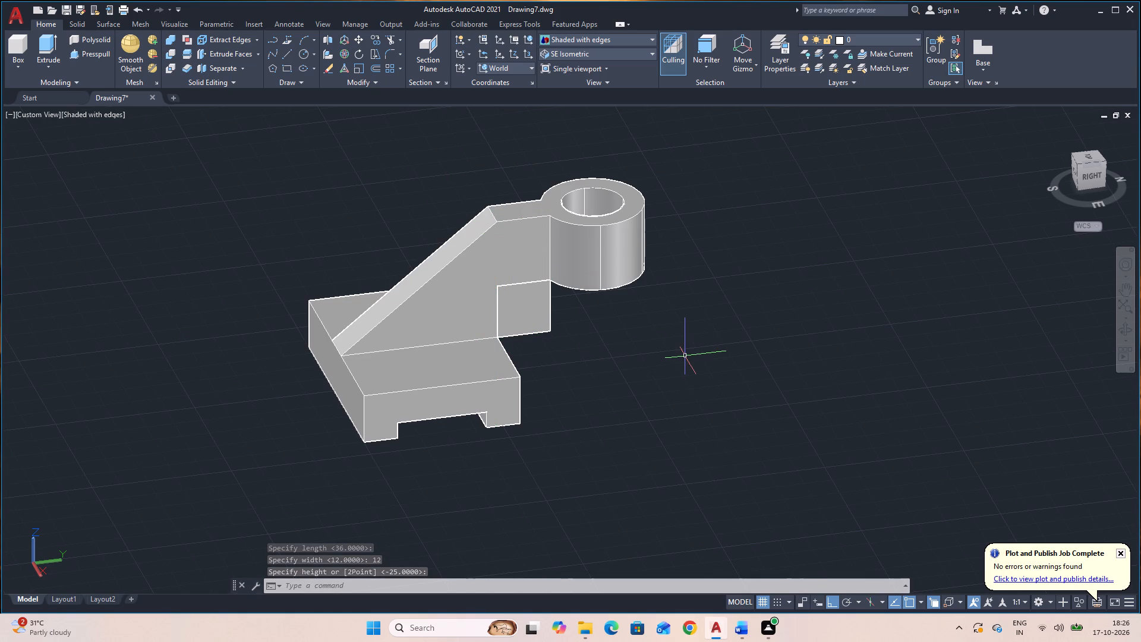
Draw a diagonal line across the support box's side face, from its lower corner at the base to its upper corner at the cylinder.
text(L)
key(space)
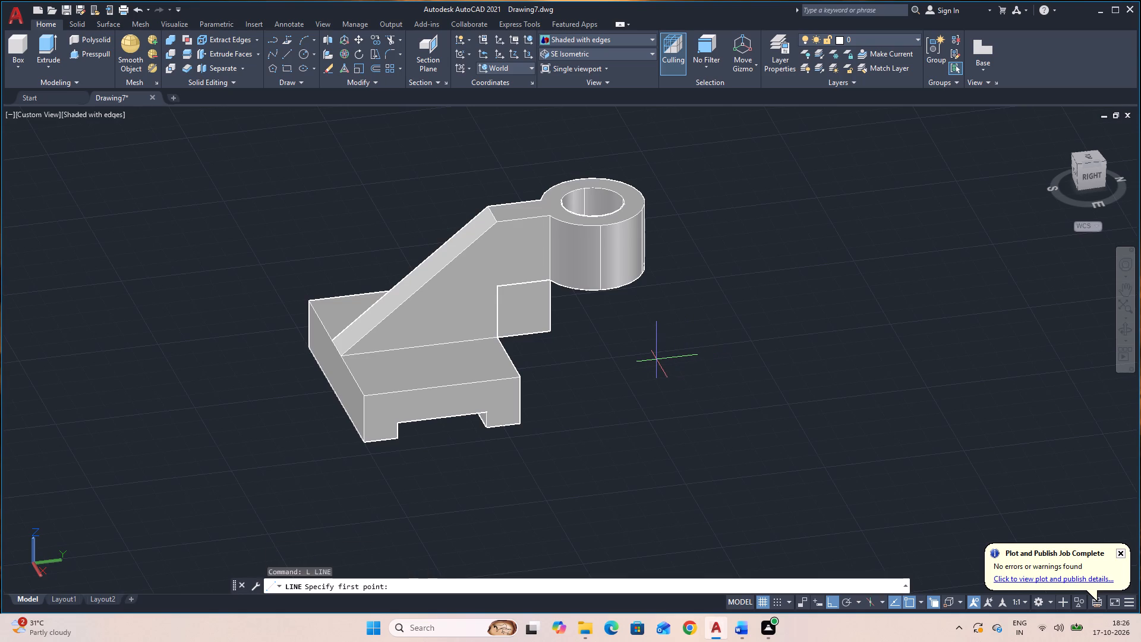
click(498, 335)
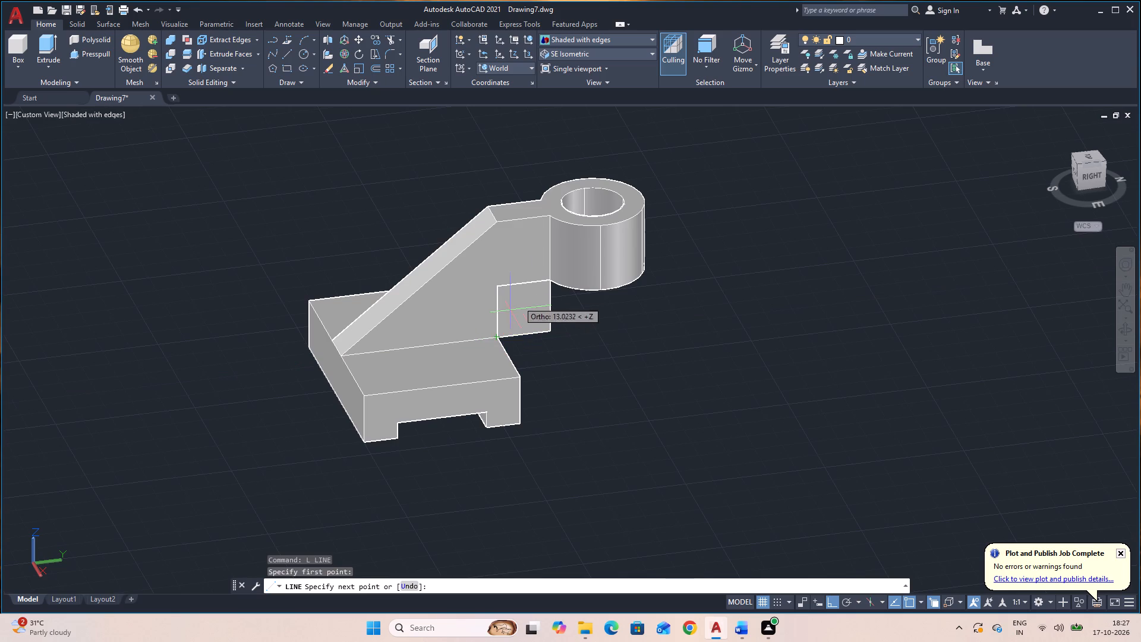
click(548, 282)
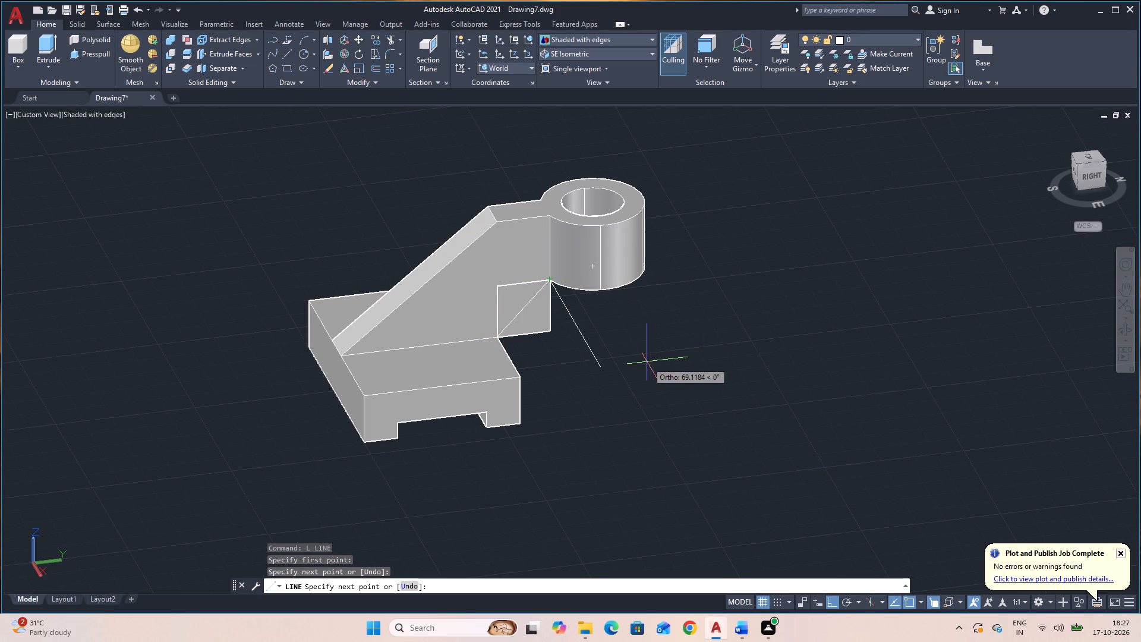
key(Escape)
Presspull the triangular area below the diagonal through the support box to cut it away, leaving a sloped underside.
click(99, 55)
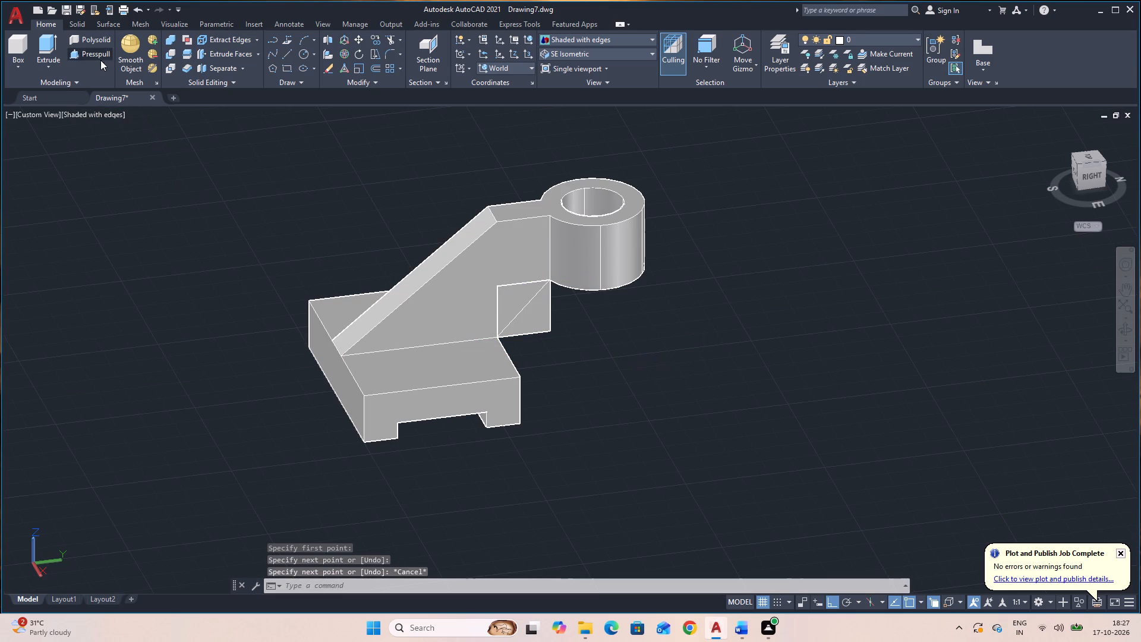
click(535, 320)
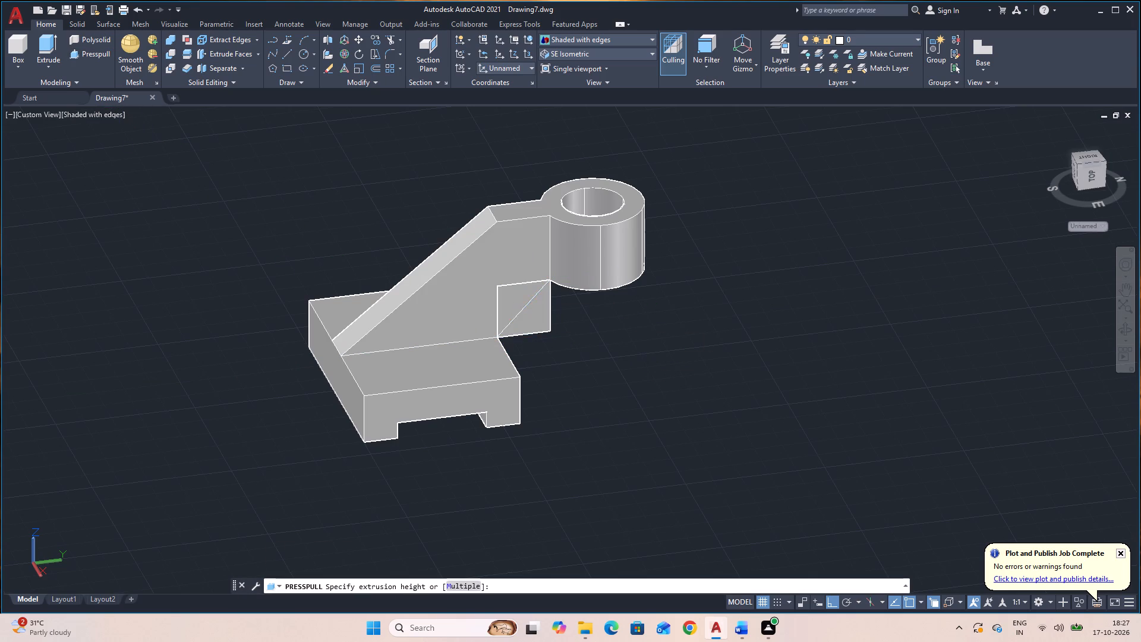
click(411, 137)
key(Escape)
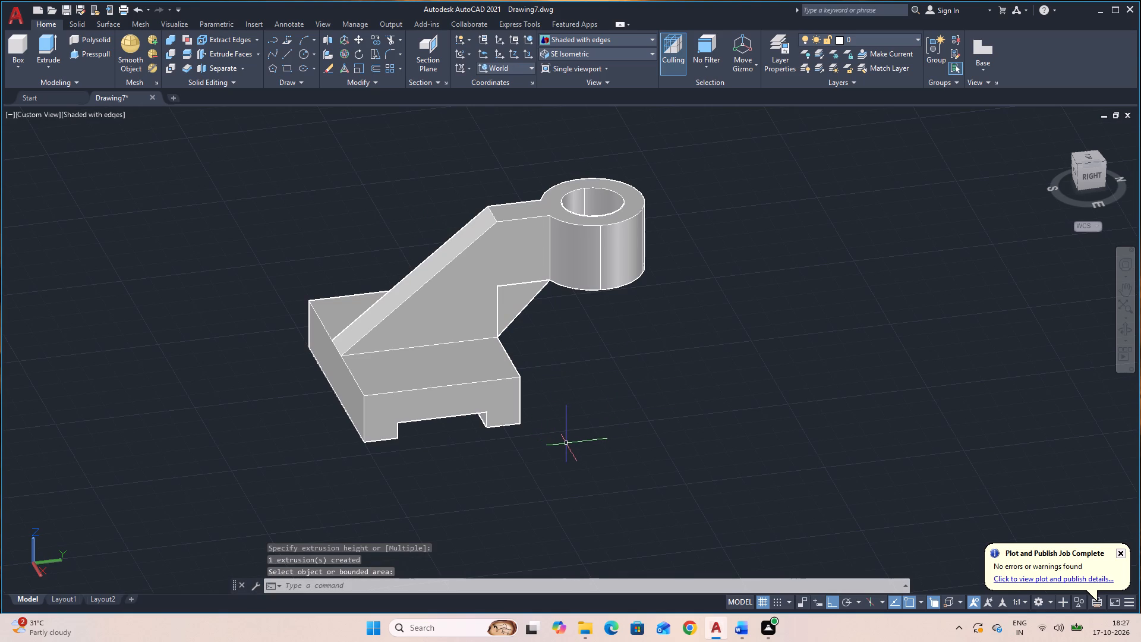
Union the bracket body and the triangular under-arm support into one solid.
click(539, 479)
click(331, 171)
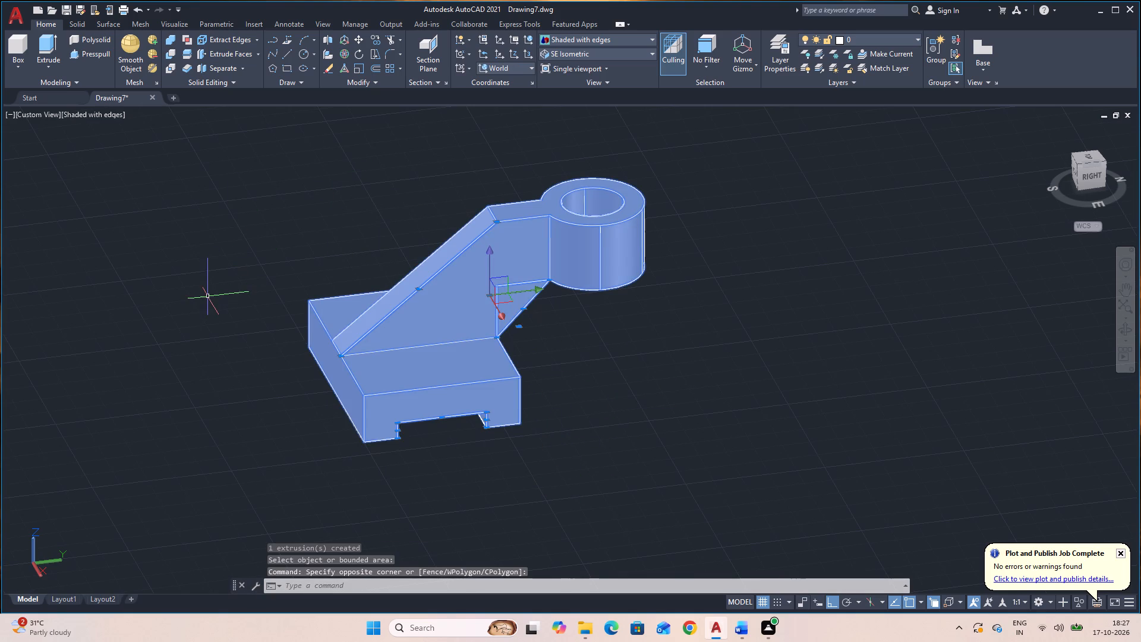
text(UNIO)
key(n)
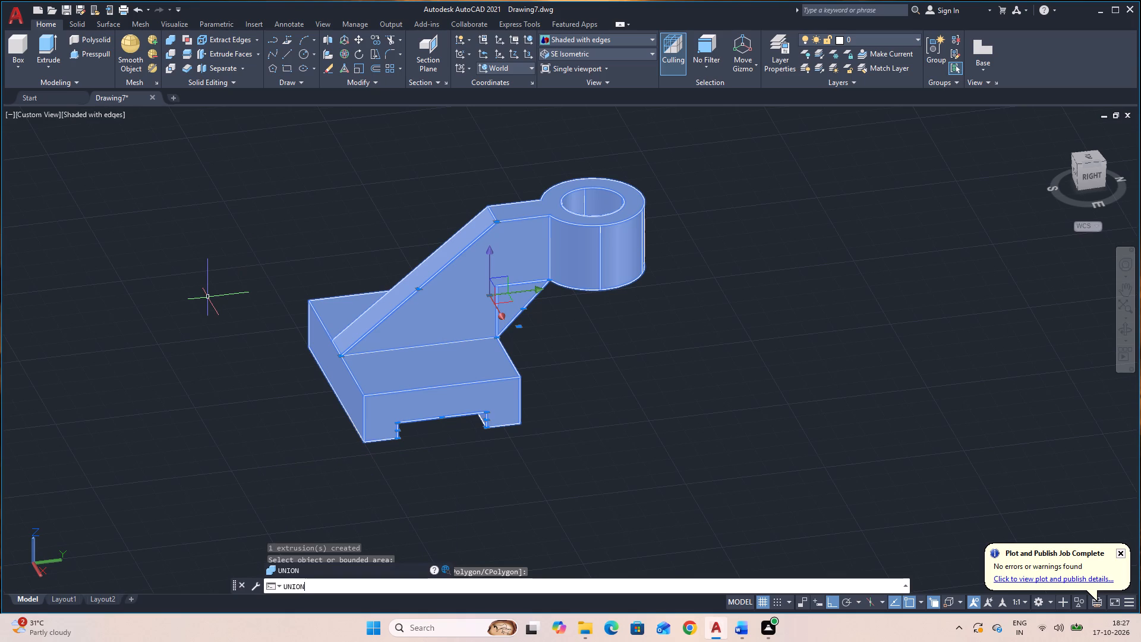
key(Return)
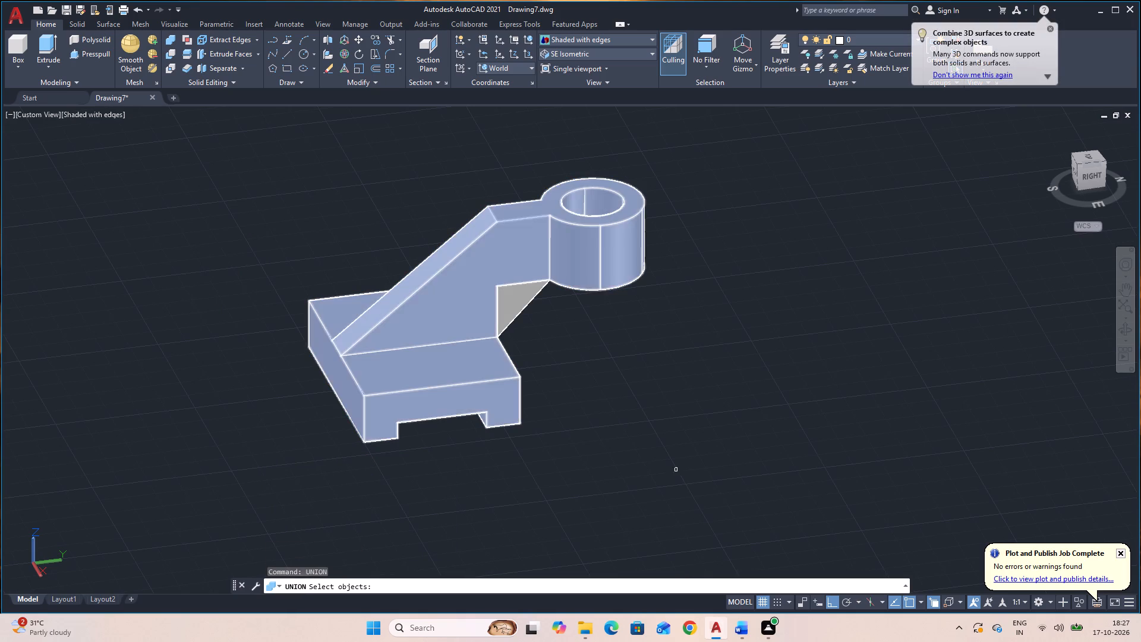
click(689, 492)
click(271, 178)
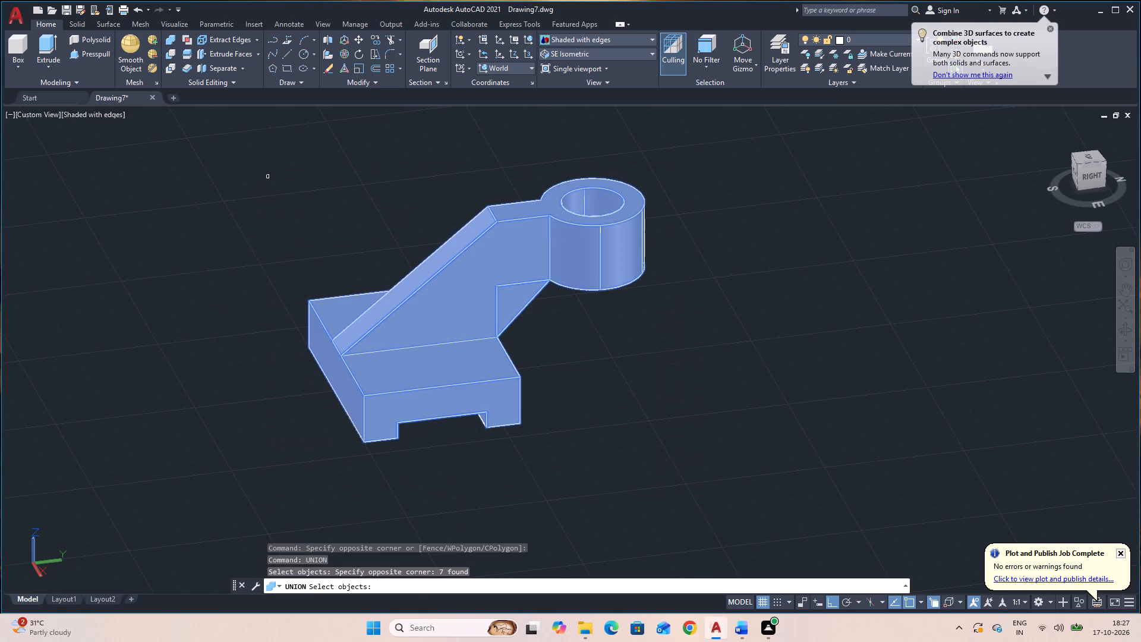
key(Return)
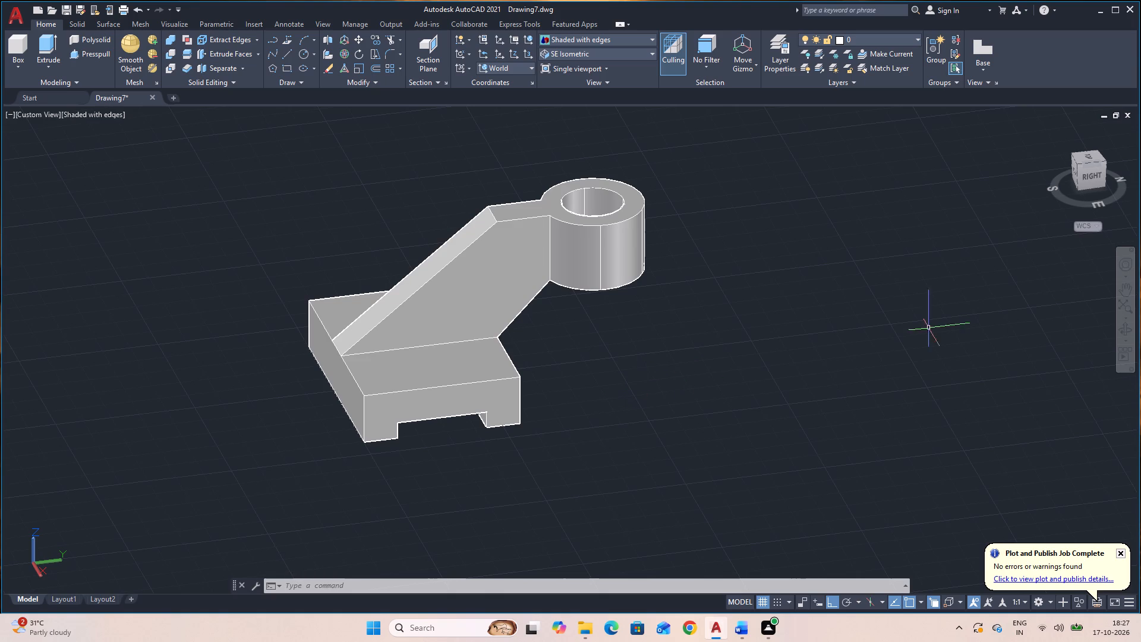
Draw a 28 long line across the base's top face, starting on the front top edge 15 in from its east corner.
click(1124, 326)
drag(810, 418, 966, 413)
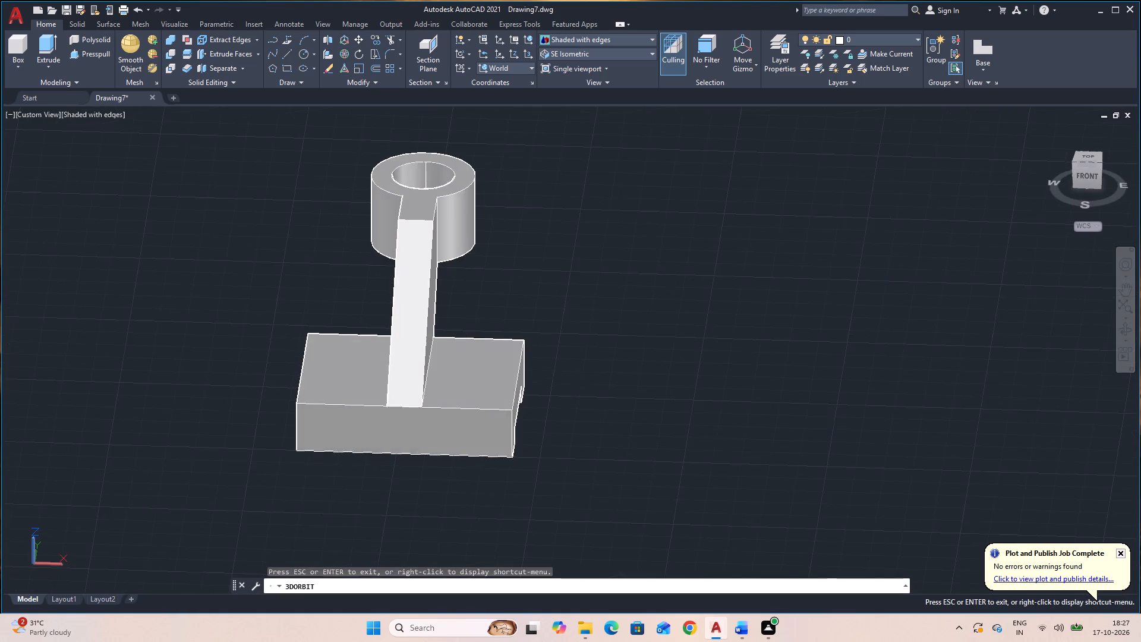
drag(807, 416, 789, 464)
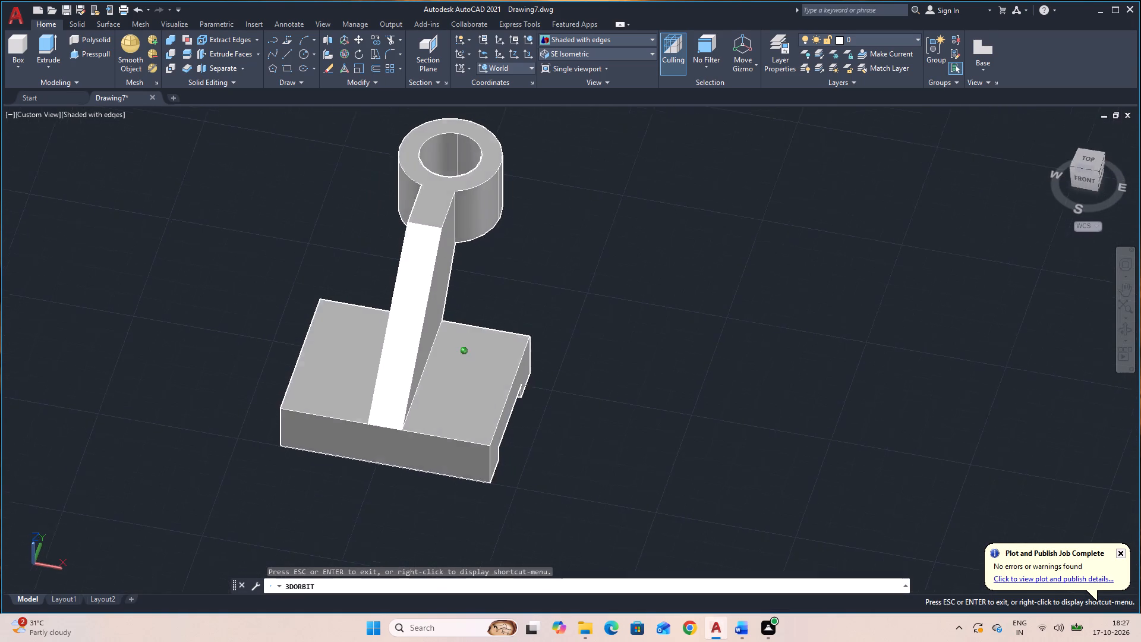
drag(789, 464, 791, 467)
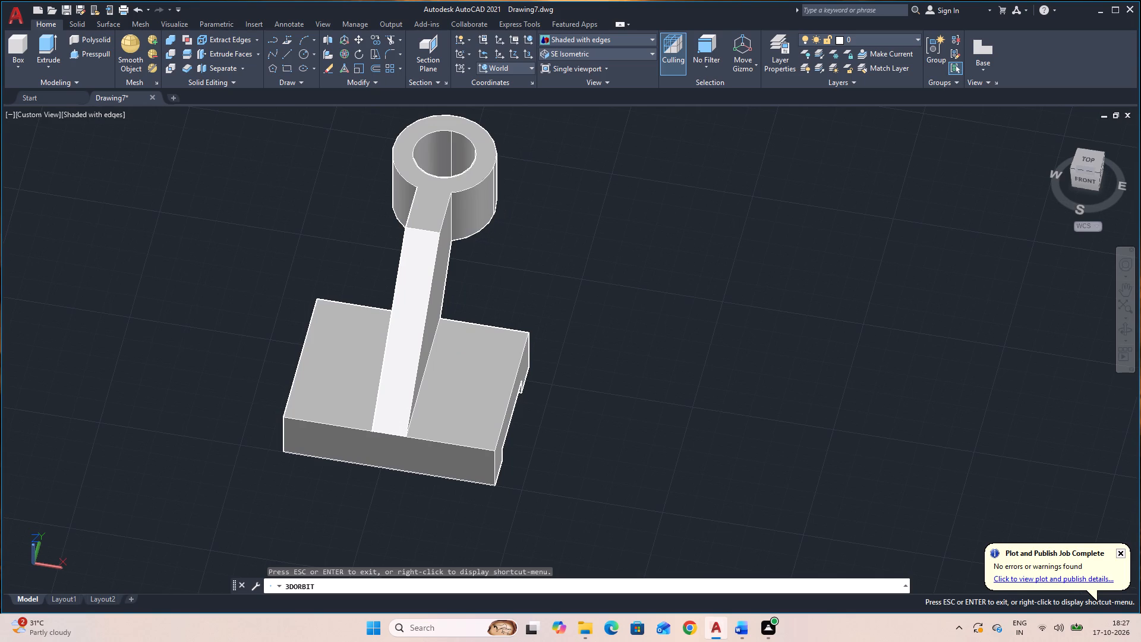
text(L)
key(space)
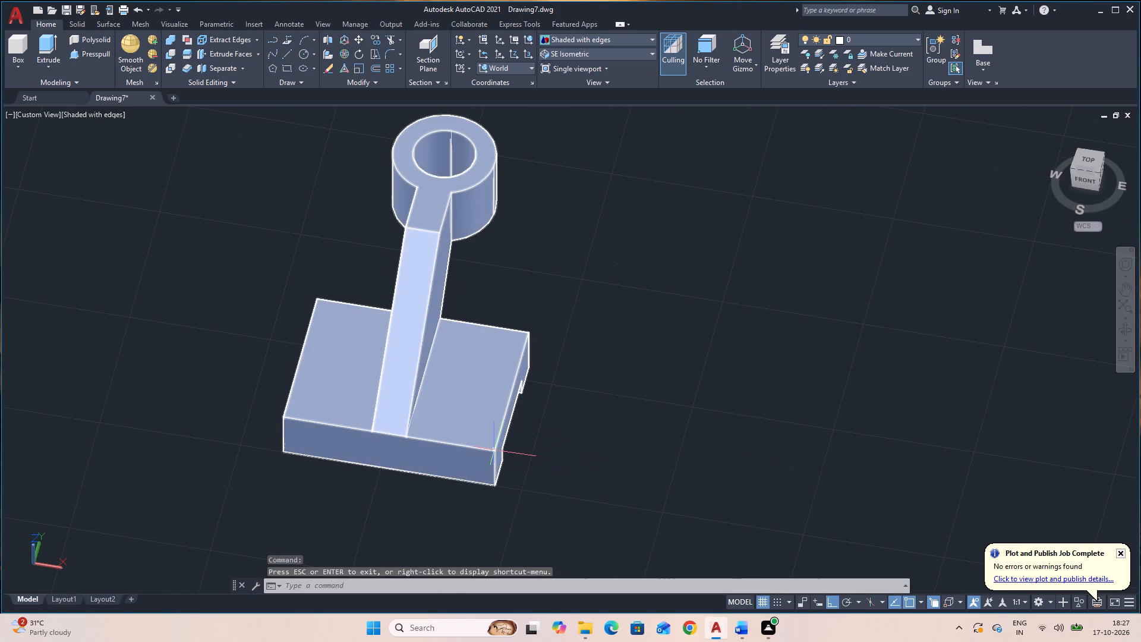
key(Escape)
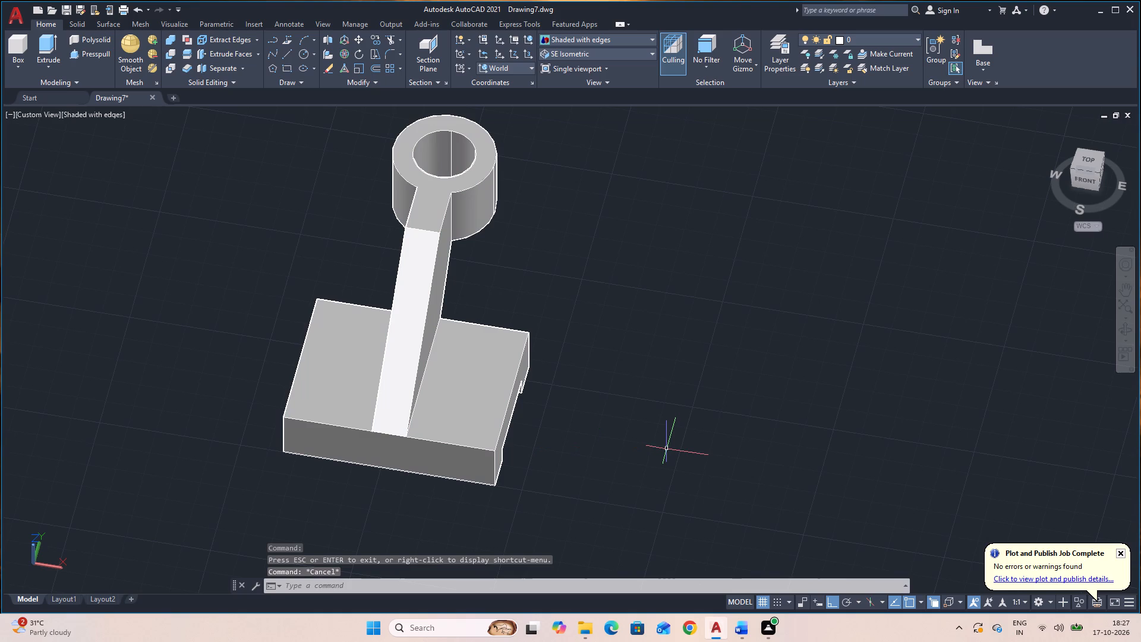
text(L)
key(space)
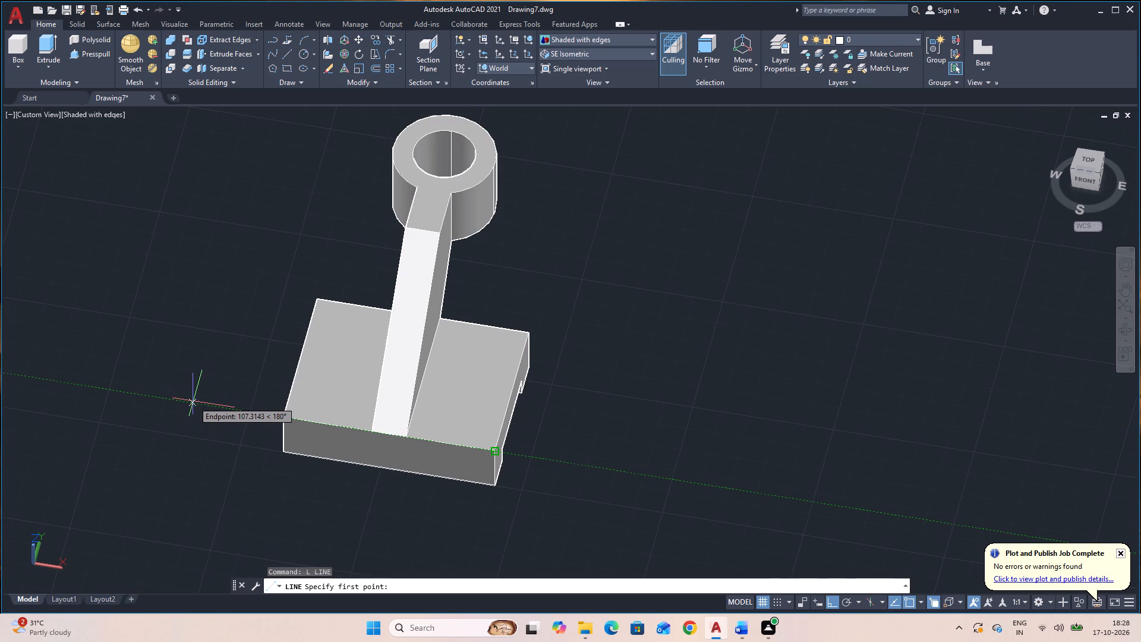
text(15)
key(Return)
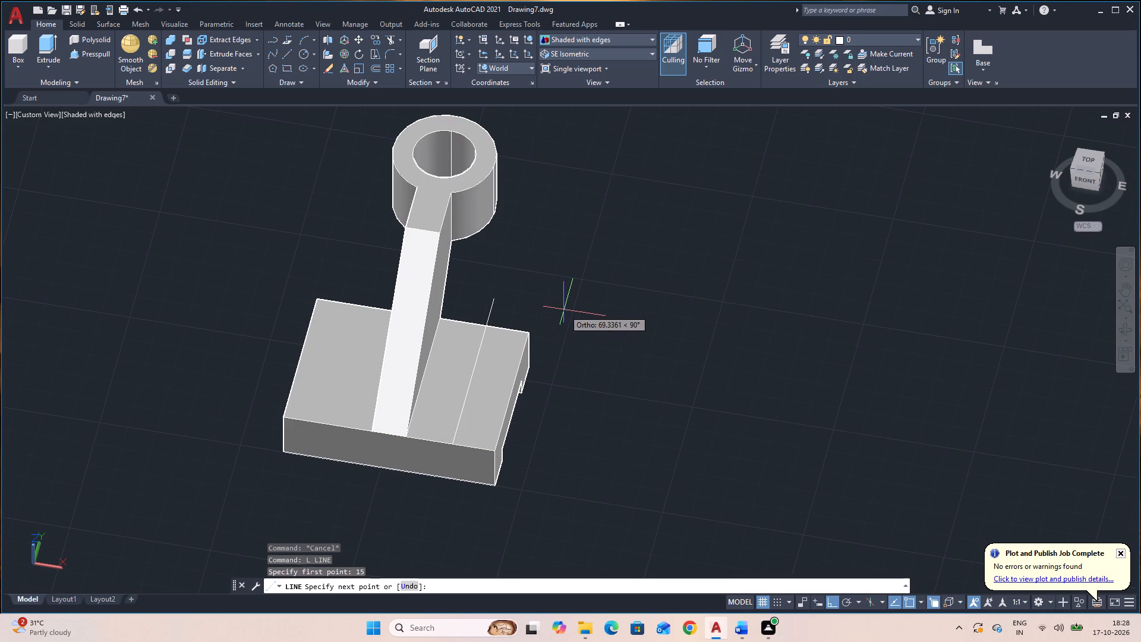
text(28)
key(Return)
key(Escape)
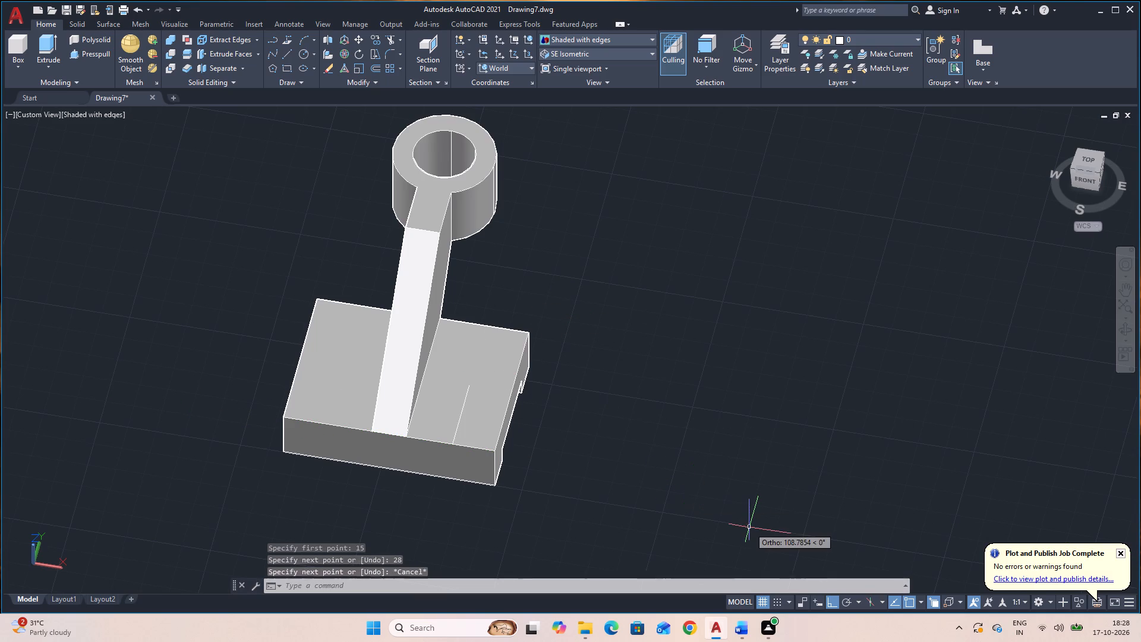
Model a radius 6 cylinder centred on the inner end of the 28 long line, extending 18 downward through the base.
click(20, 62)
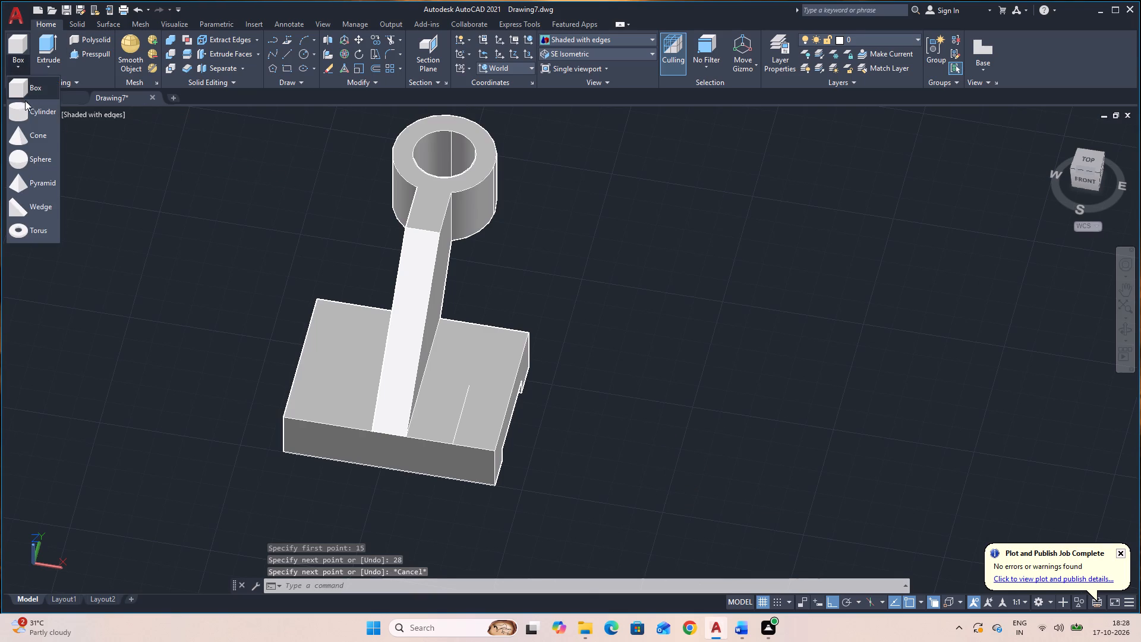
click(31, 111)
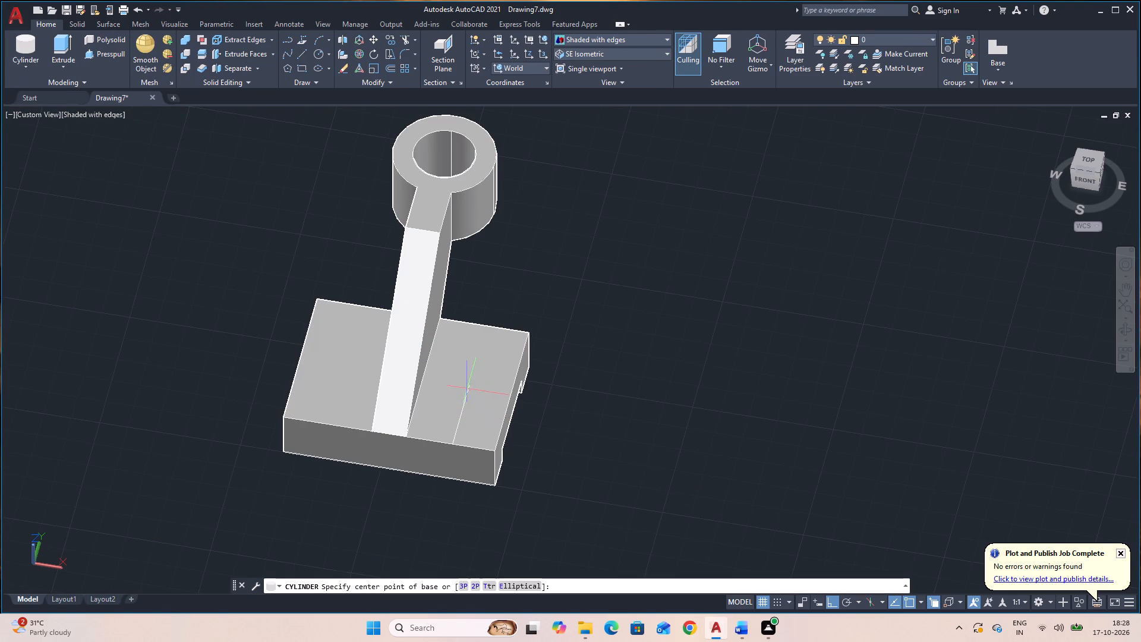
click(468, 387)
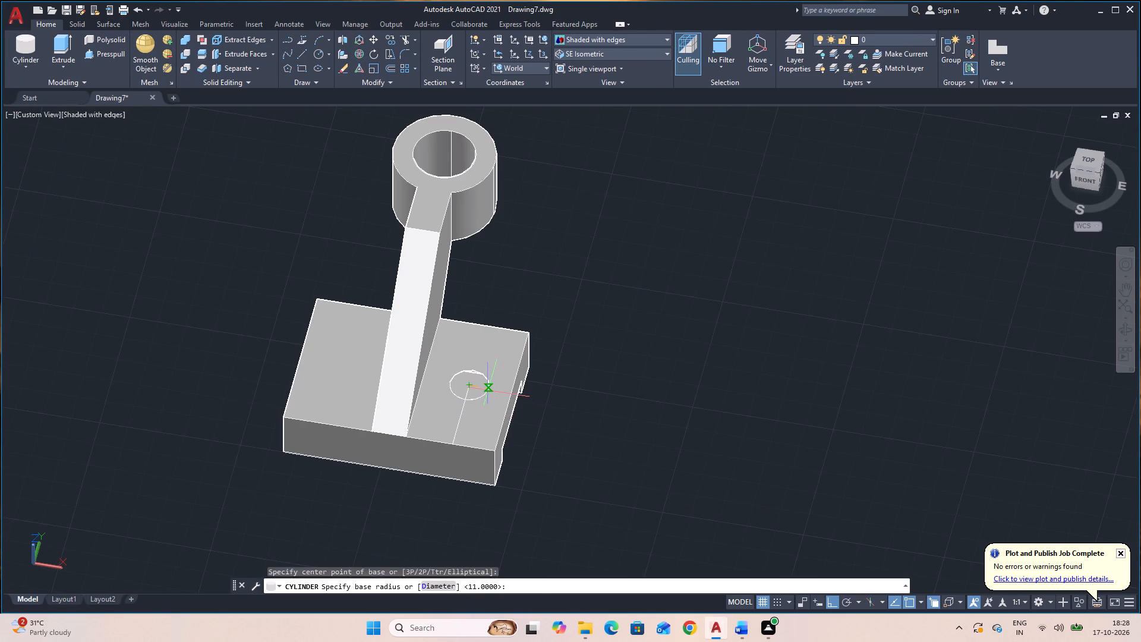
key(6)
key(Return)
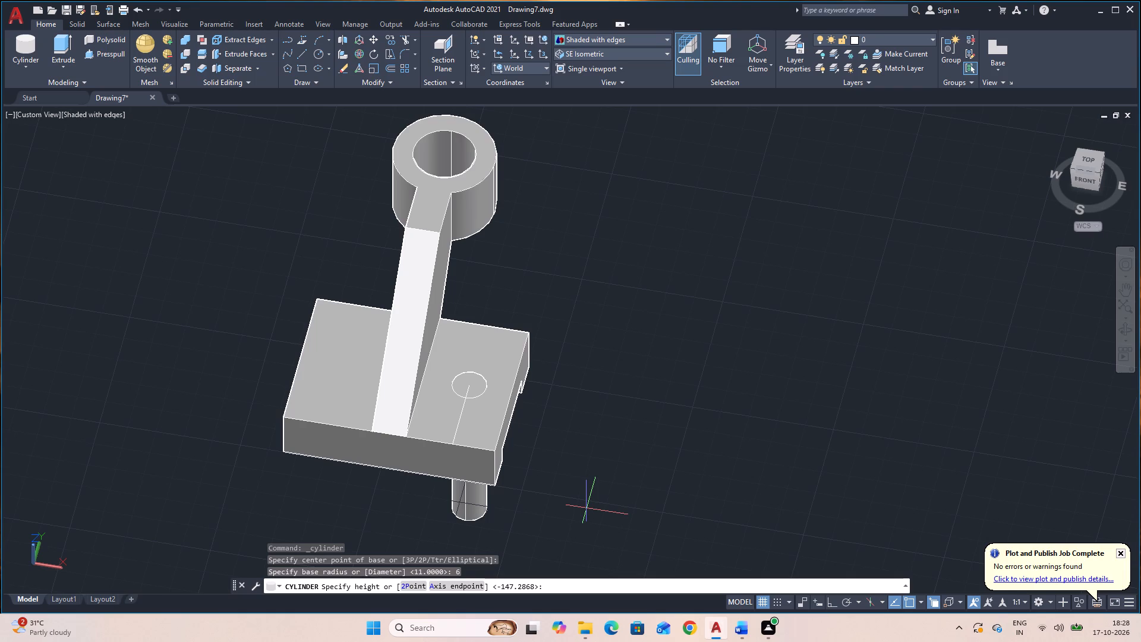
text(-18)
key(Return)
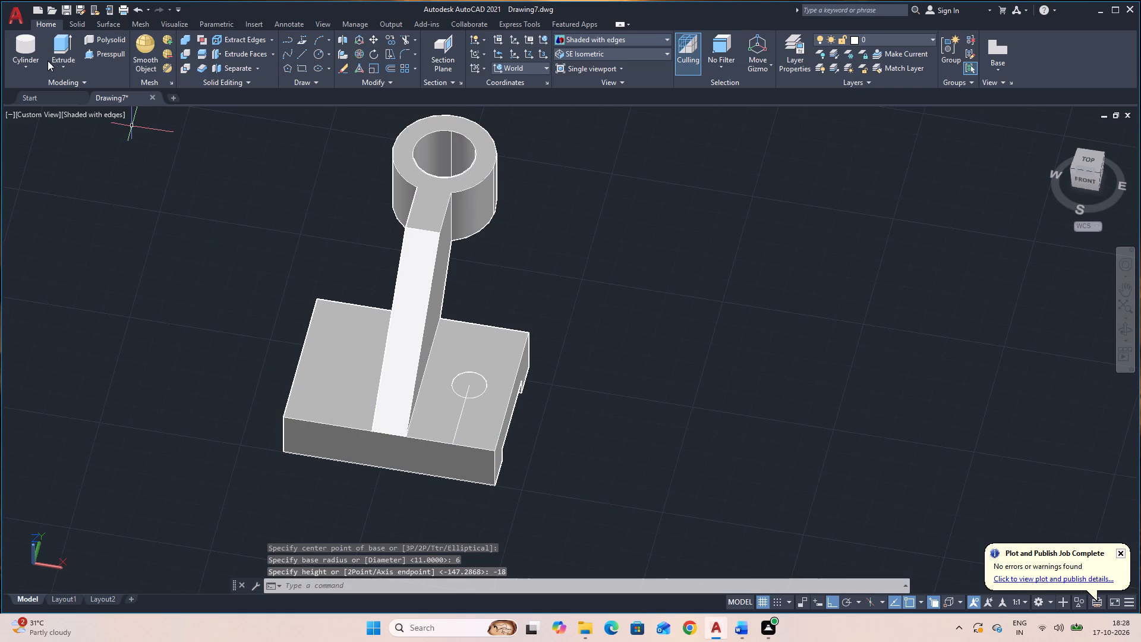
Model a second radius 6 cylinder 45 west of the first one's centre, across the rib, extending 18 downward.
click(16, 45)
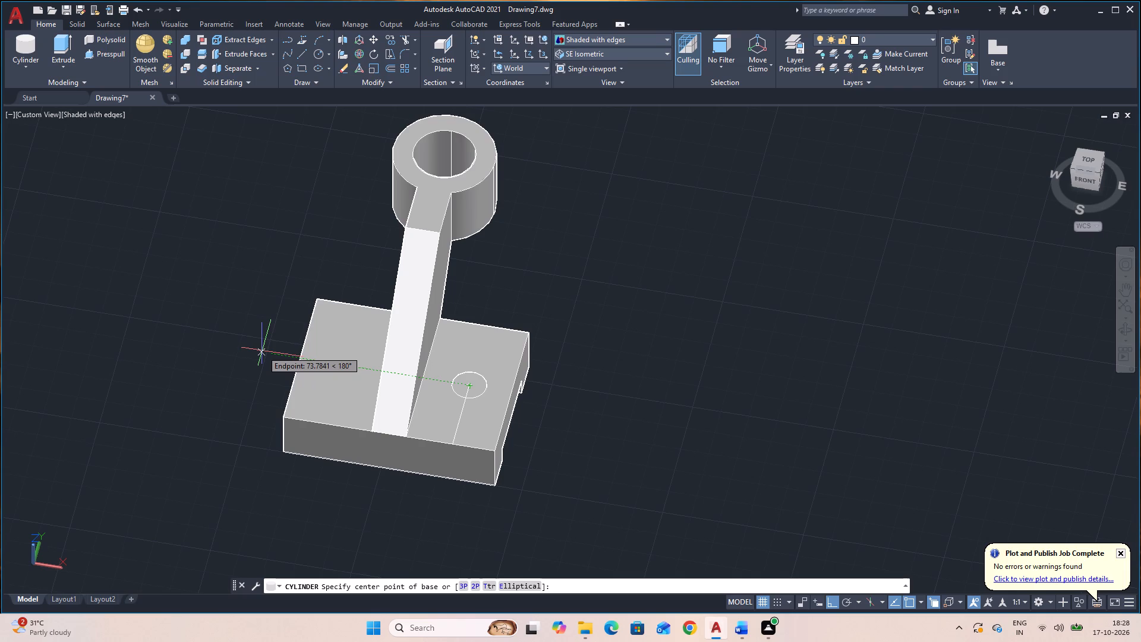
text(45)
key(Return)
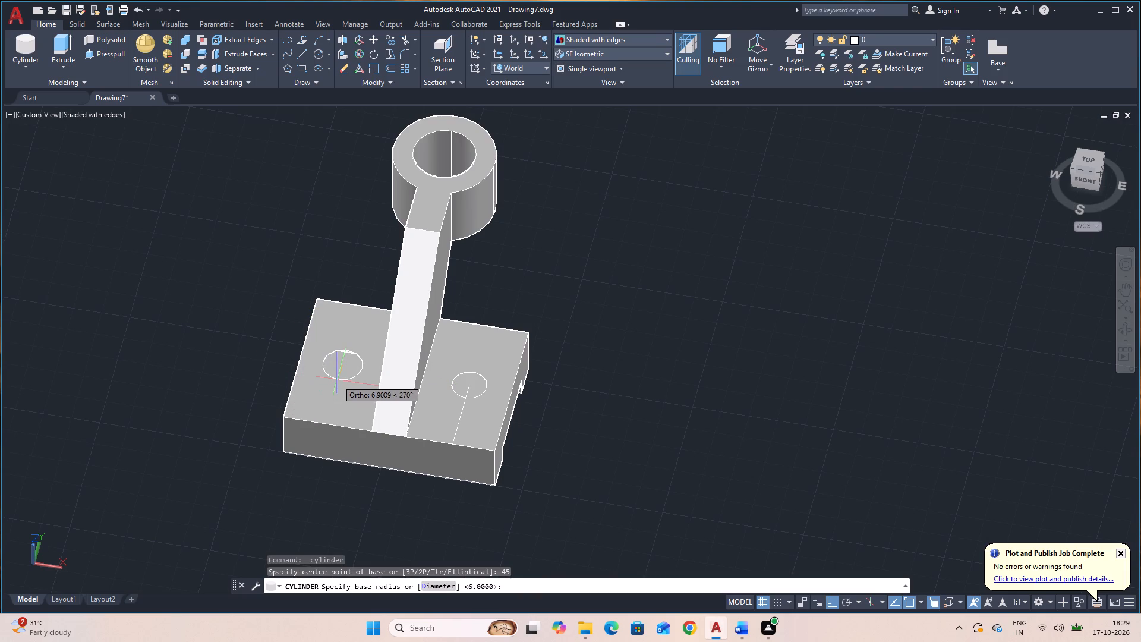
key(6)
key(Return)
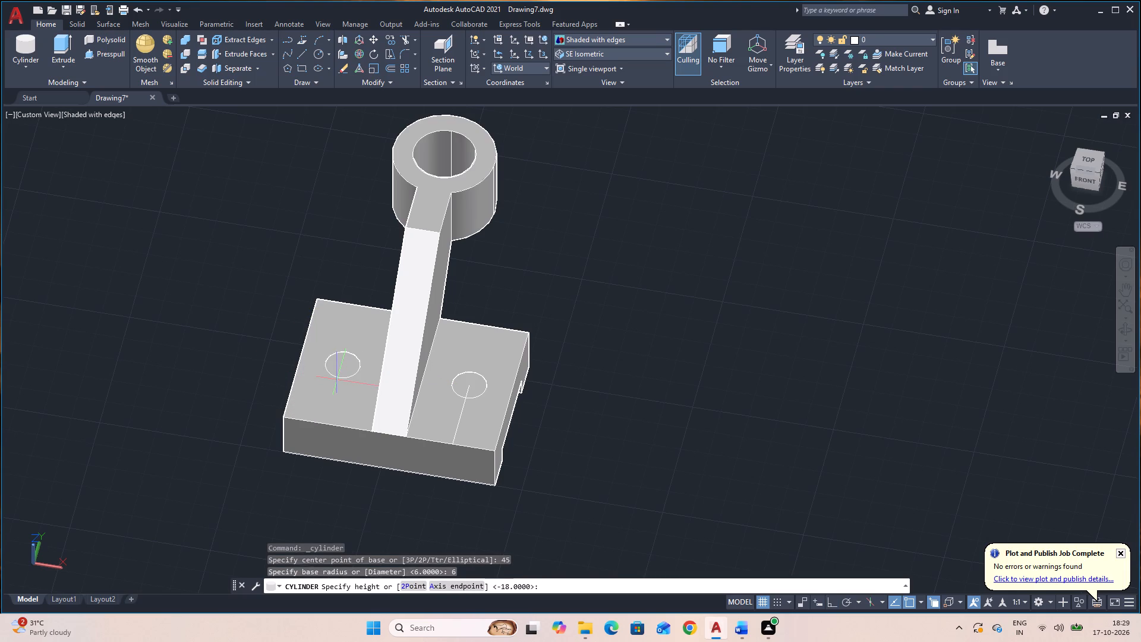
key(minus)
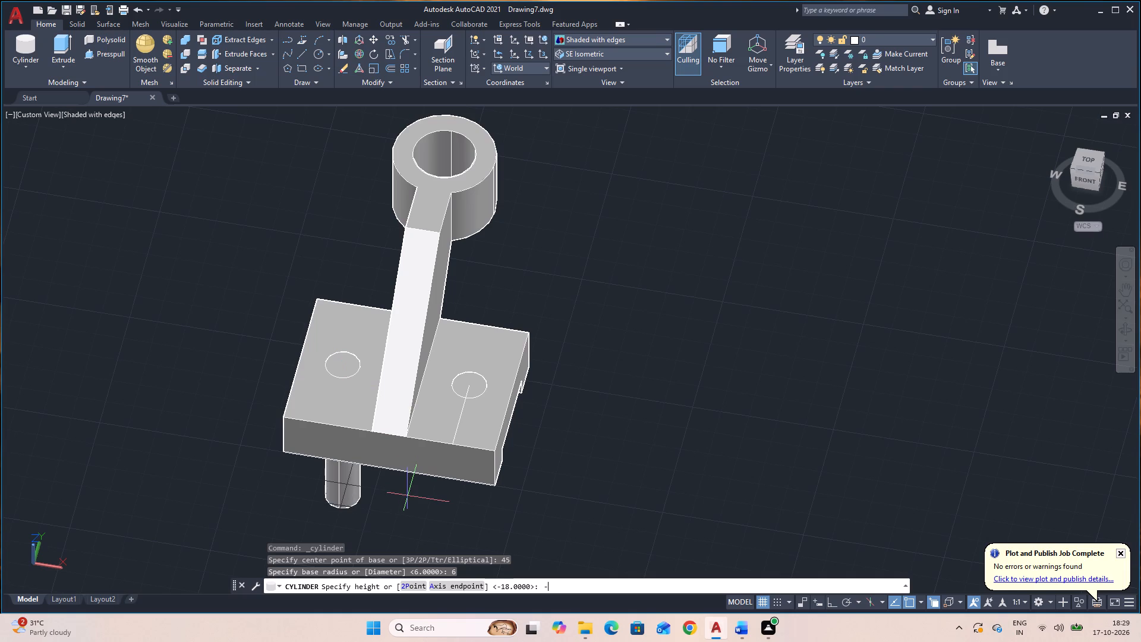
text(18)
key(Return)
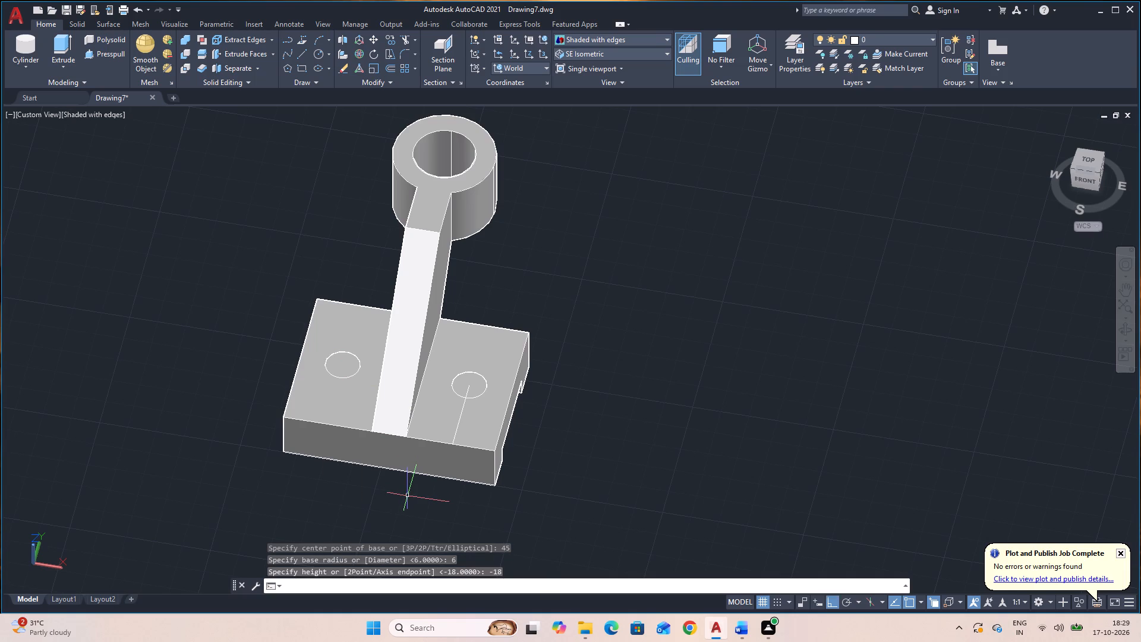
Subtract the two radius 6 cylinders from the bracket solid to form the base's mounting holes.
text(SU)
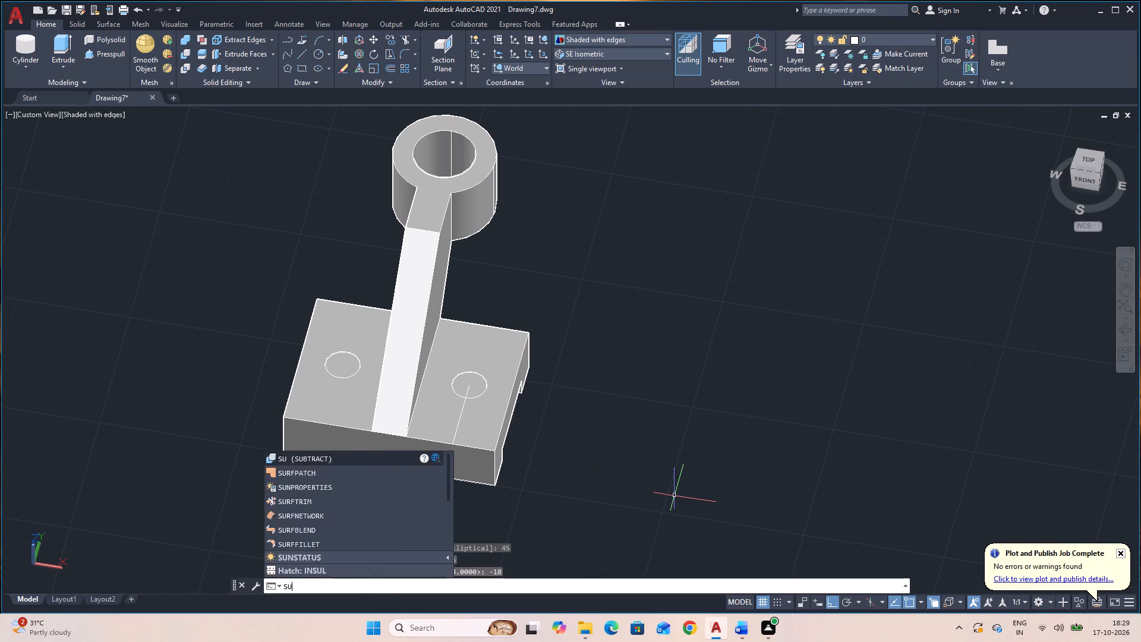
key(space)
click(390, 398)
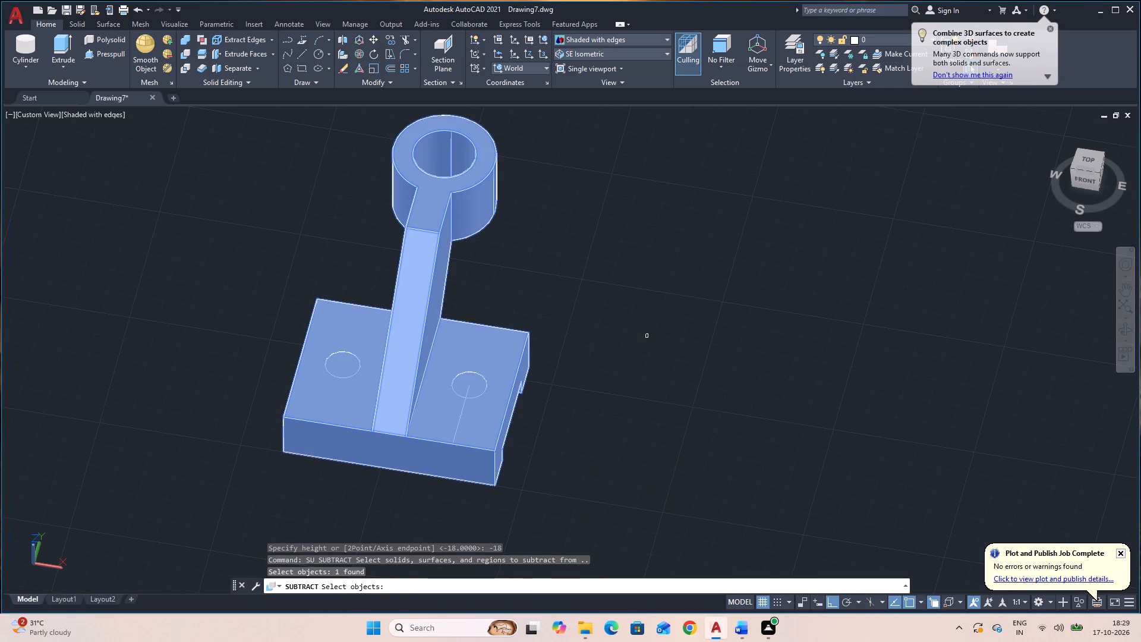
key(space)
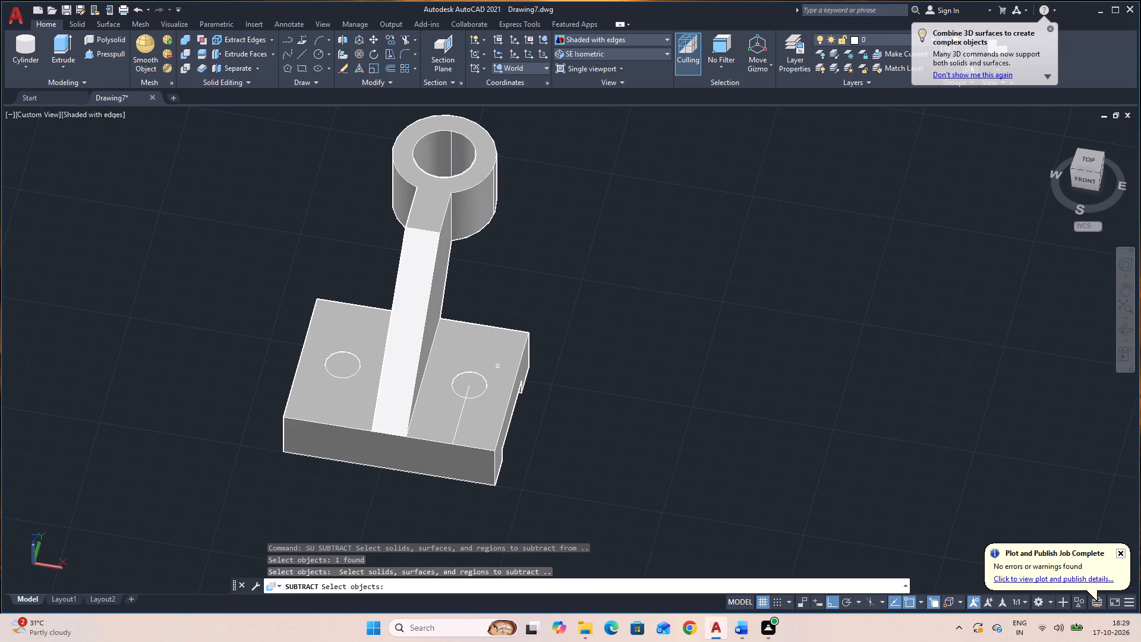
click(477, 386)
click(531, 445)
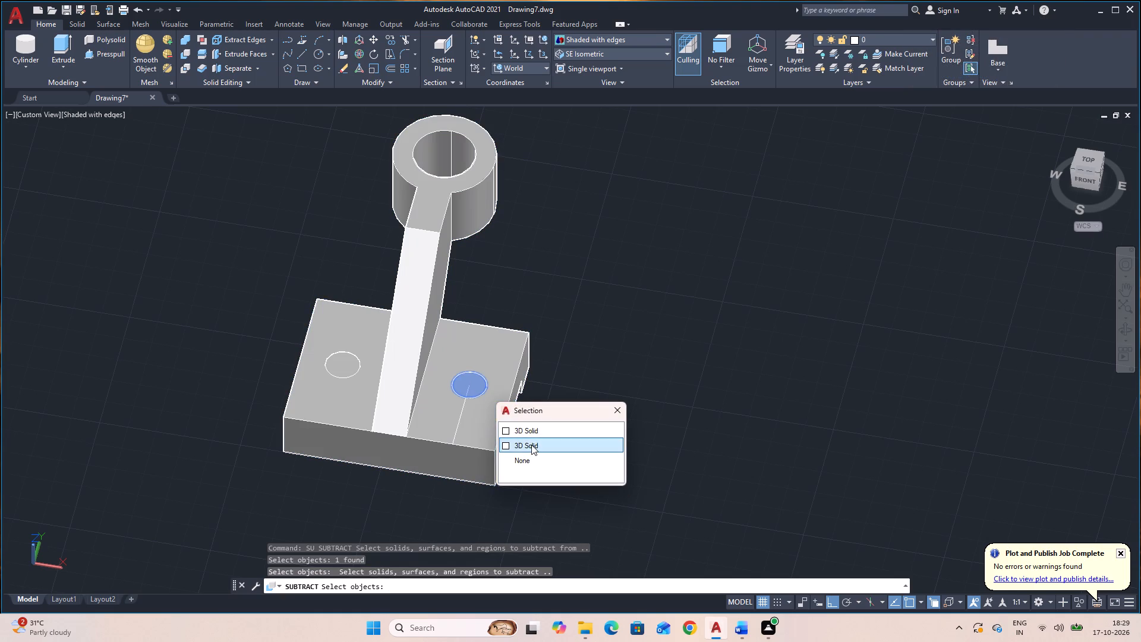
click(338, 362)
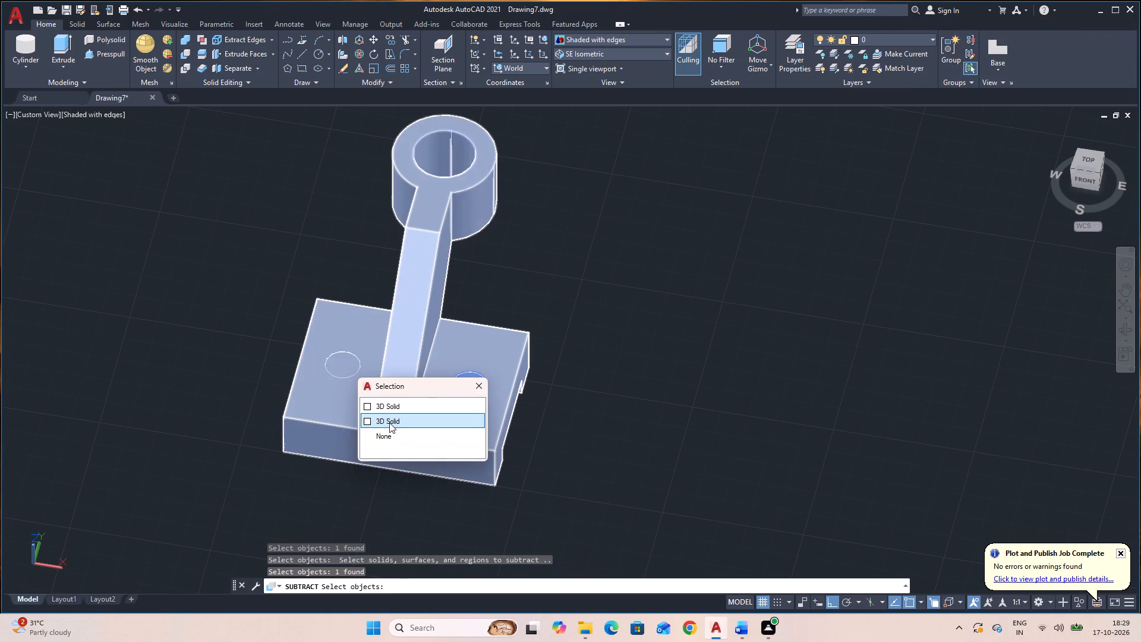
click(390, 423)
key(space)
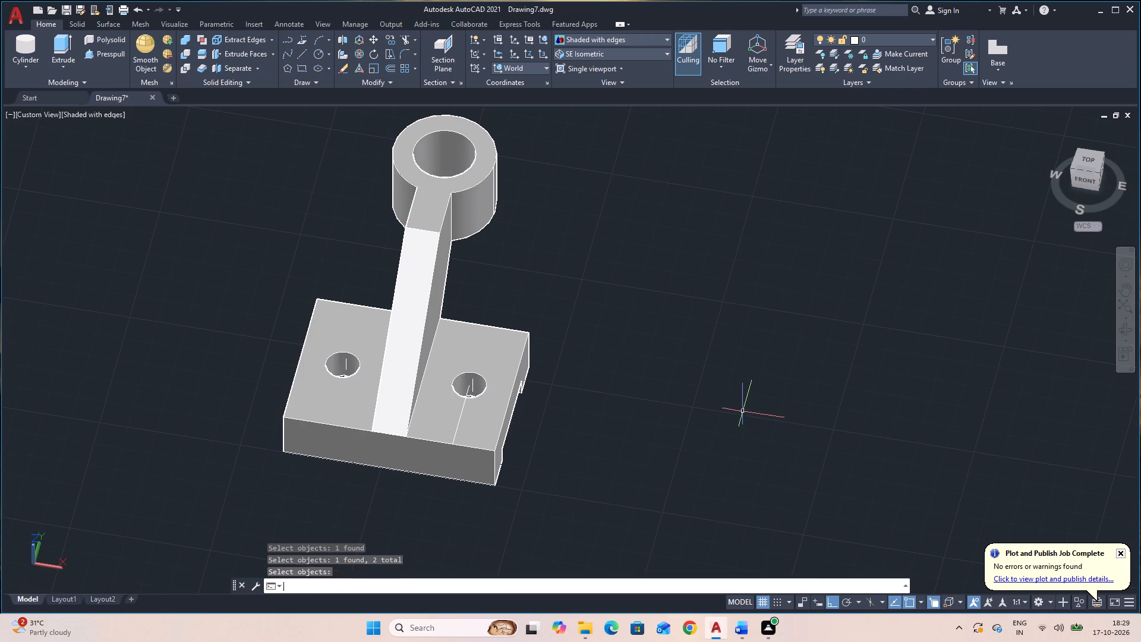
Erase the 28 long construction line left on the base's top face.
click(470, 388)
key(Delete)
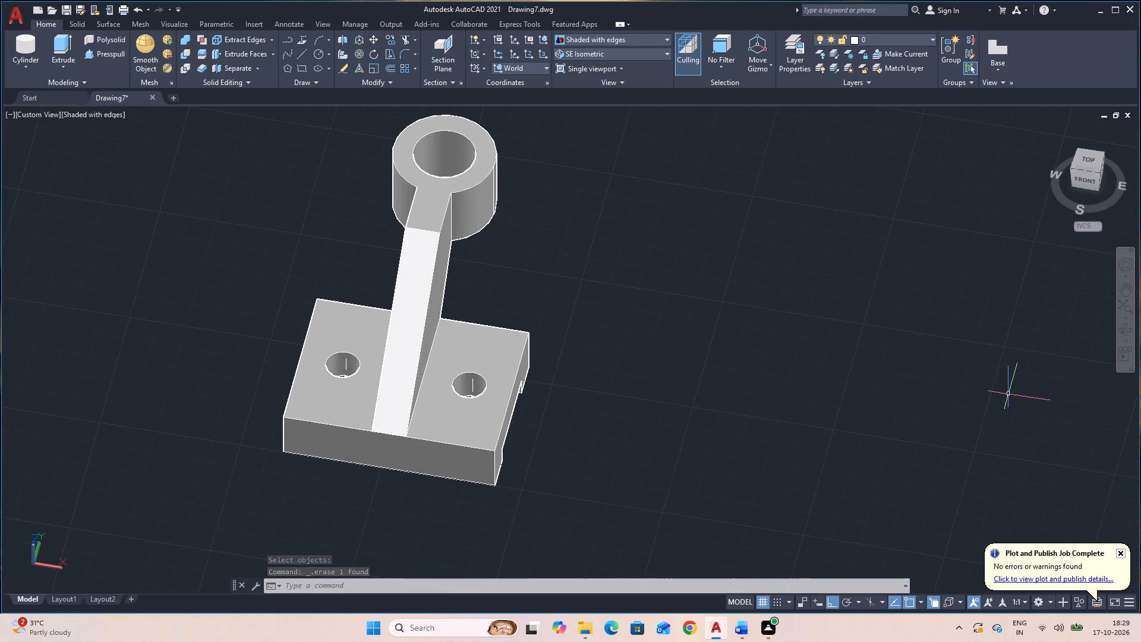
Orbit around the bracket to examine its holes, base slot, arm, rib and bored cylindrical end from several sides.
click(1127, 329)
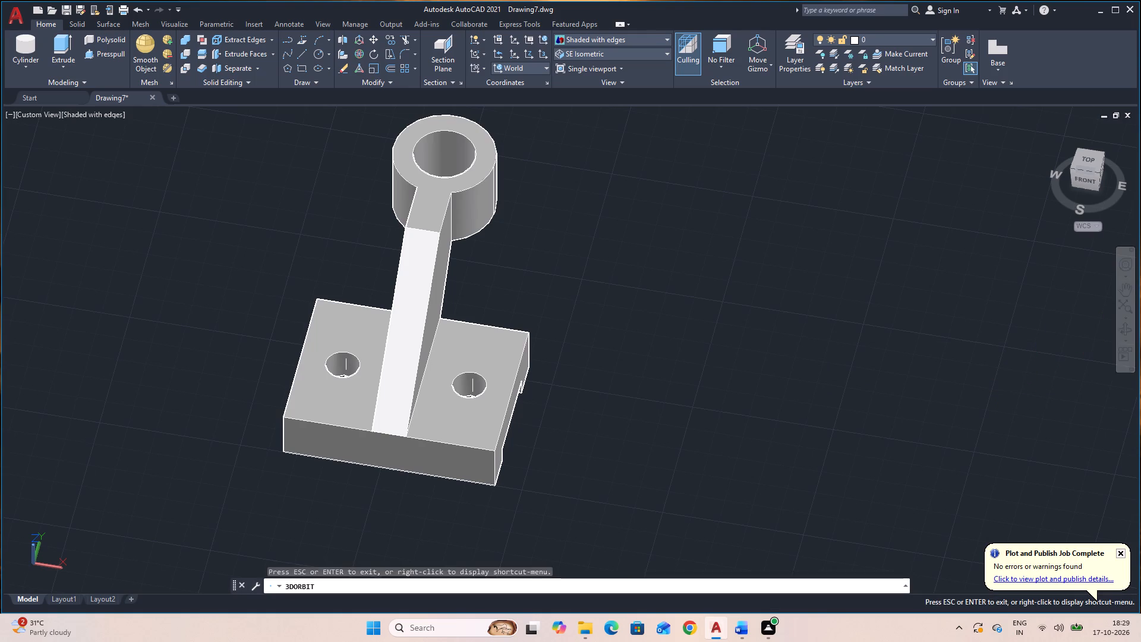
drag(830, 480, 965, 464)
drag(647, 502, 877, 567)
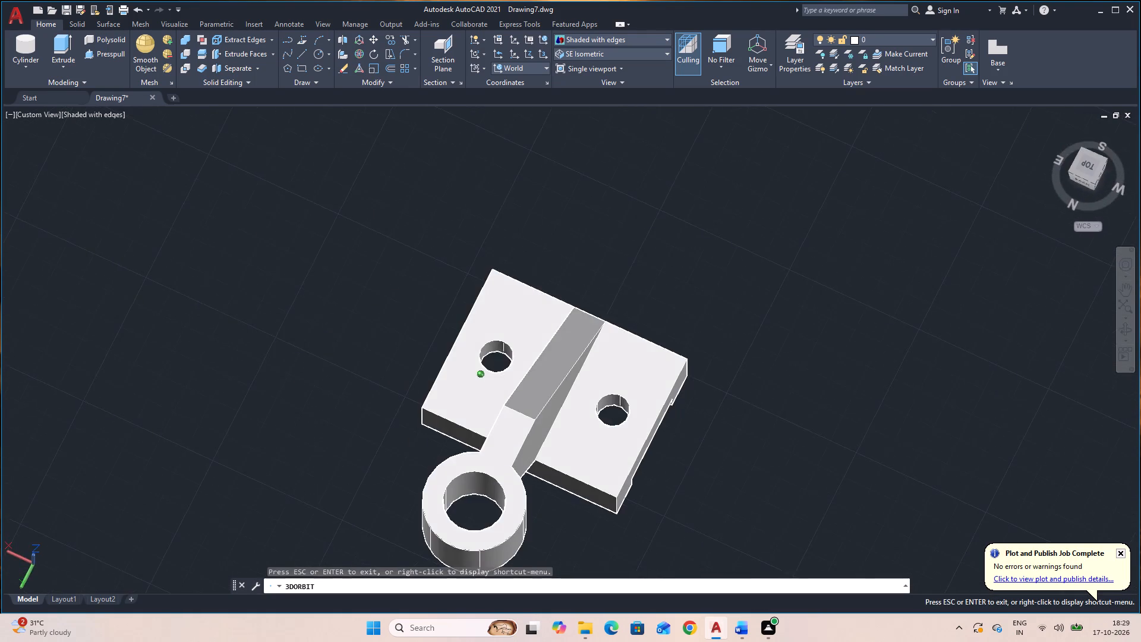
drag(765, 436, 917, 320)
drag(814, 393, 909, 326)
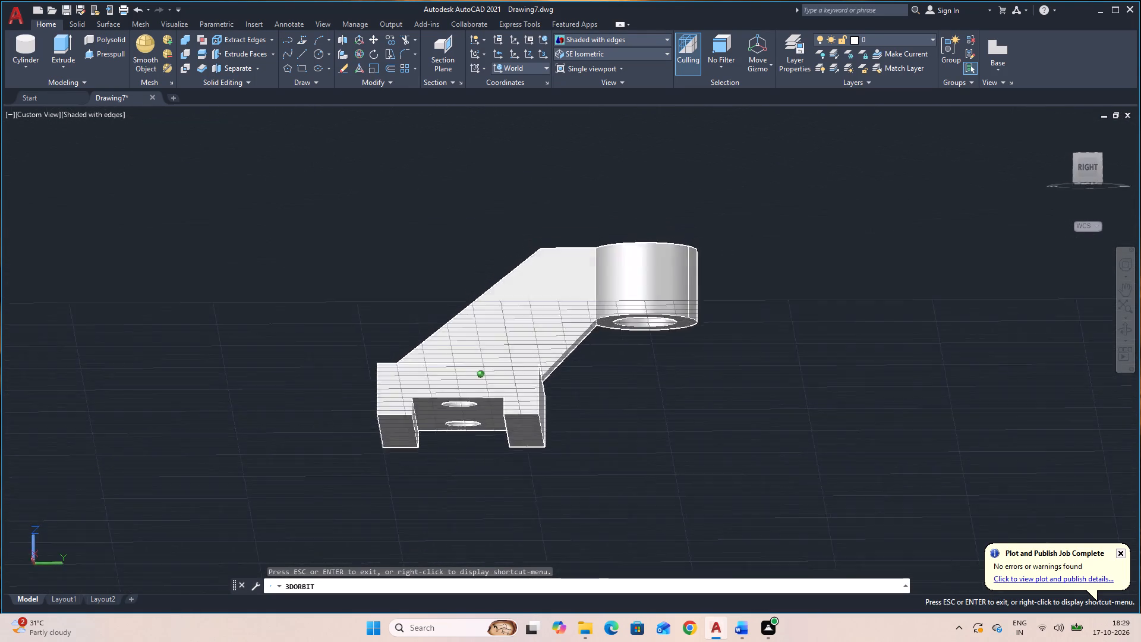
drag(909, 326, 891, 494)
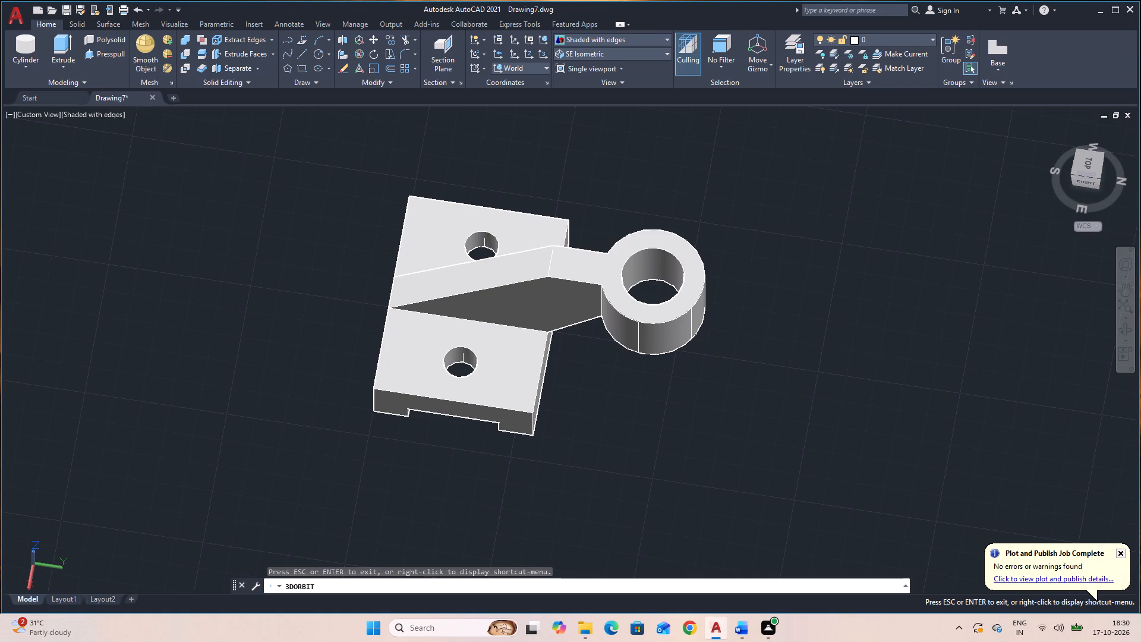
middle_drag(617, 481, 651, 411)
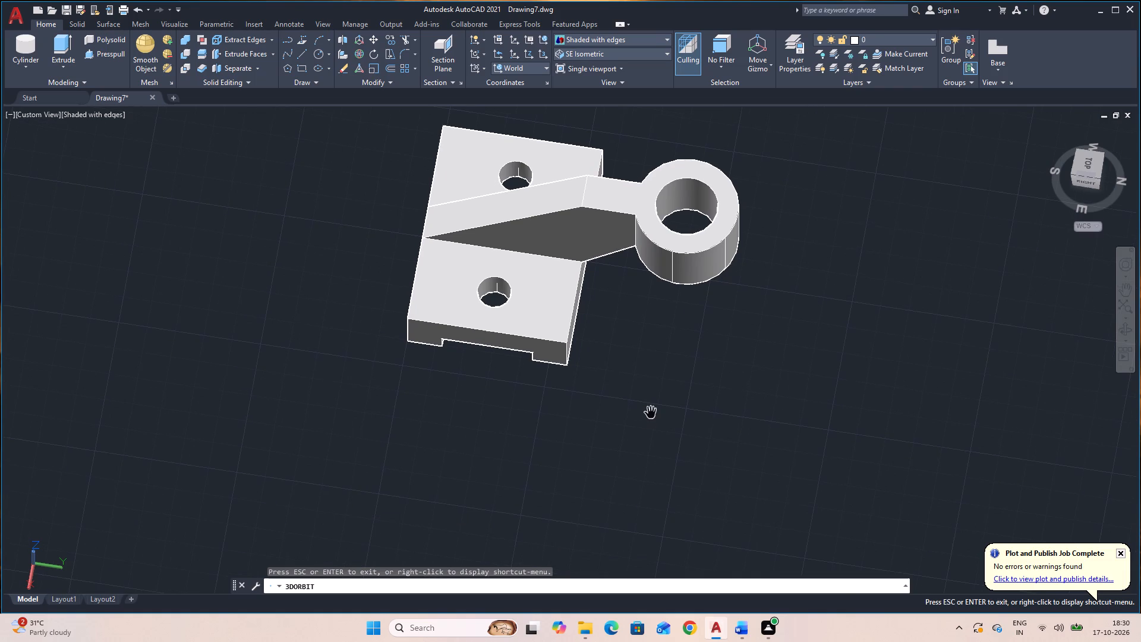
drag(564, 418, 579, 501)
drag(579, 490, 663, 347)
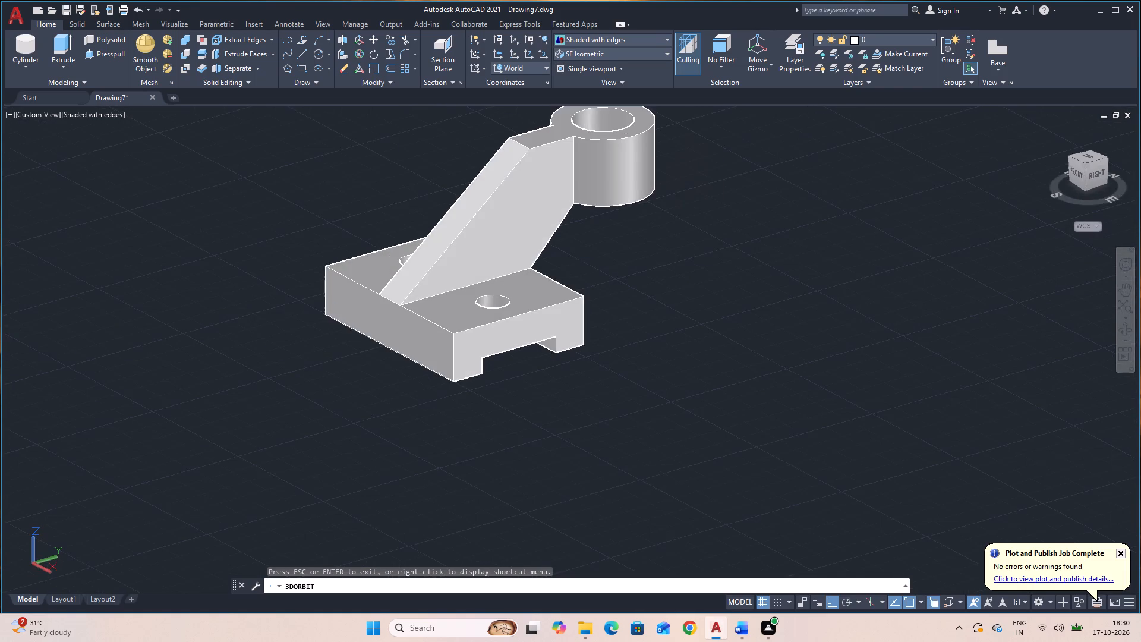
drag(496, 429, 812, 354)
drag(653, 421, 783, 523)
drag(598, 525, 816, 452)
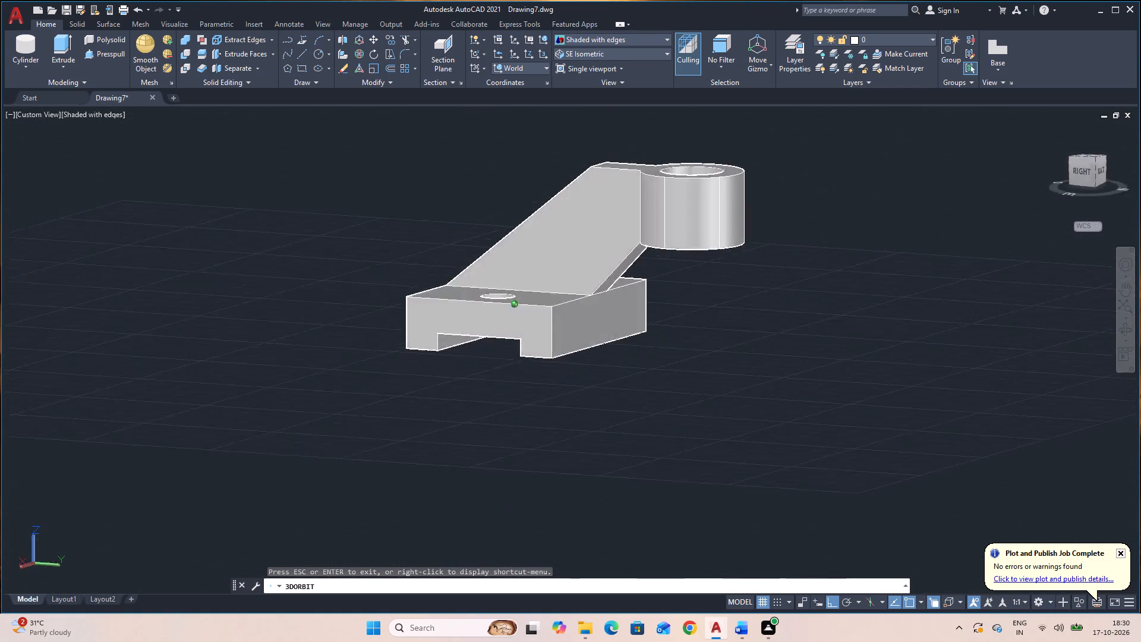
drag(816, 452, 890, 503)
middle_drag(771, 446, 764, 498)
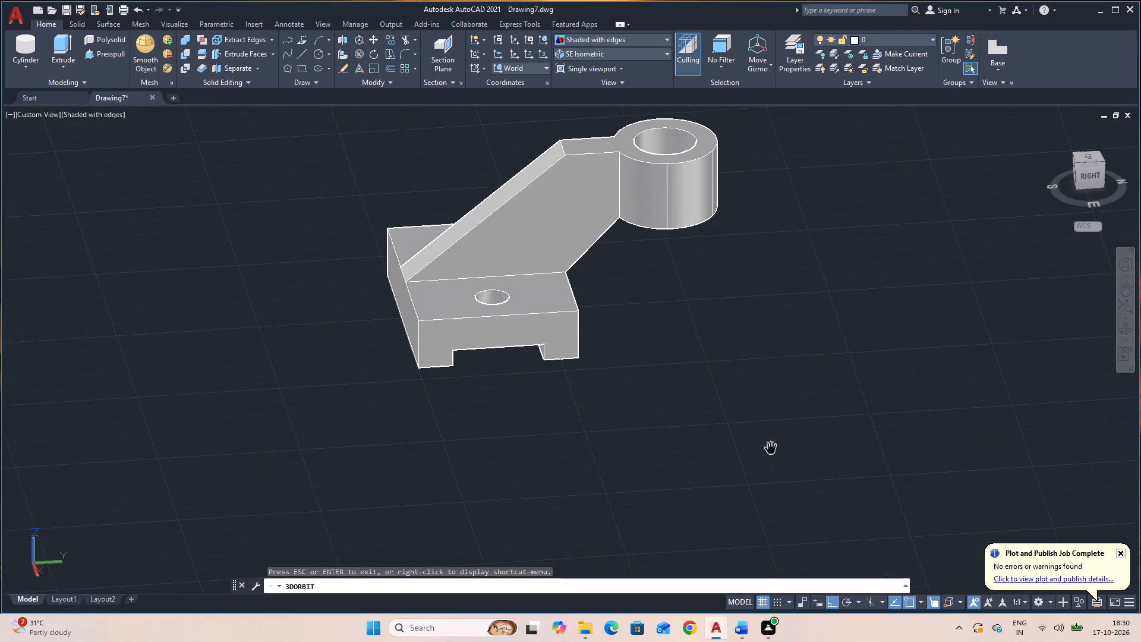
middle_drag(764, 498, 756, 561)
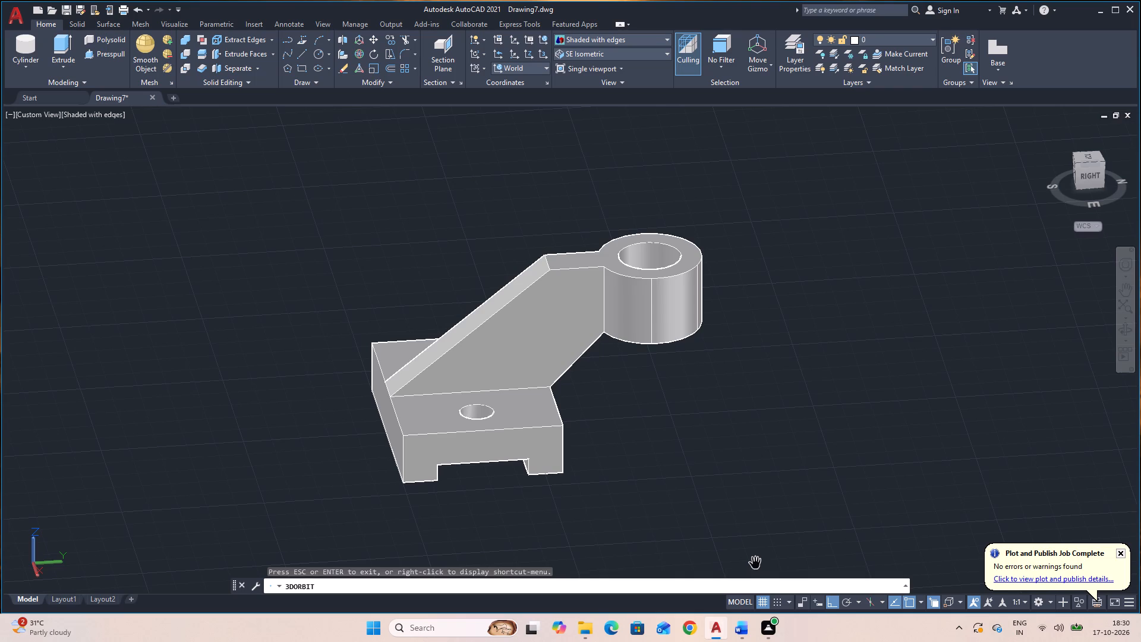
key(Escape)
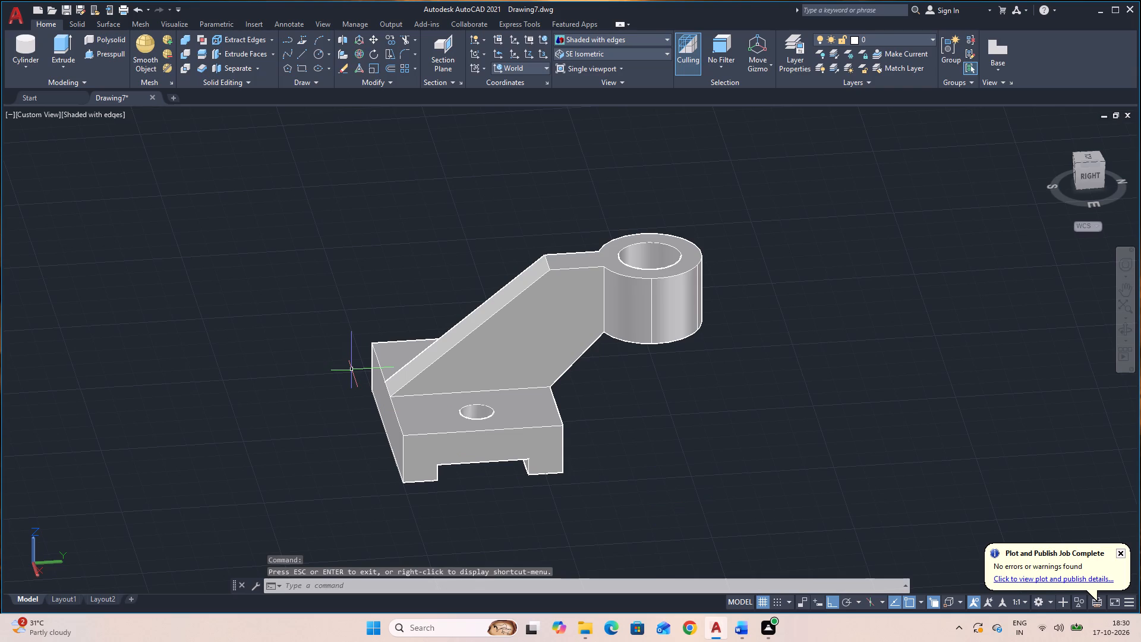
Save the drawing in the Documents folder as 26 3DM.
key(ctrl+s)
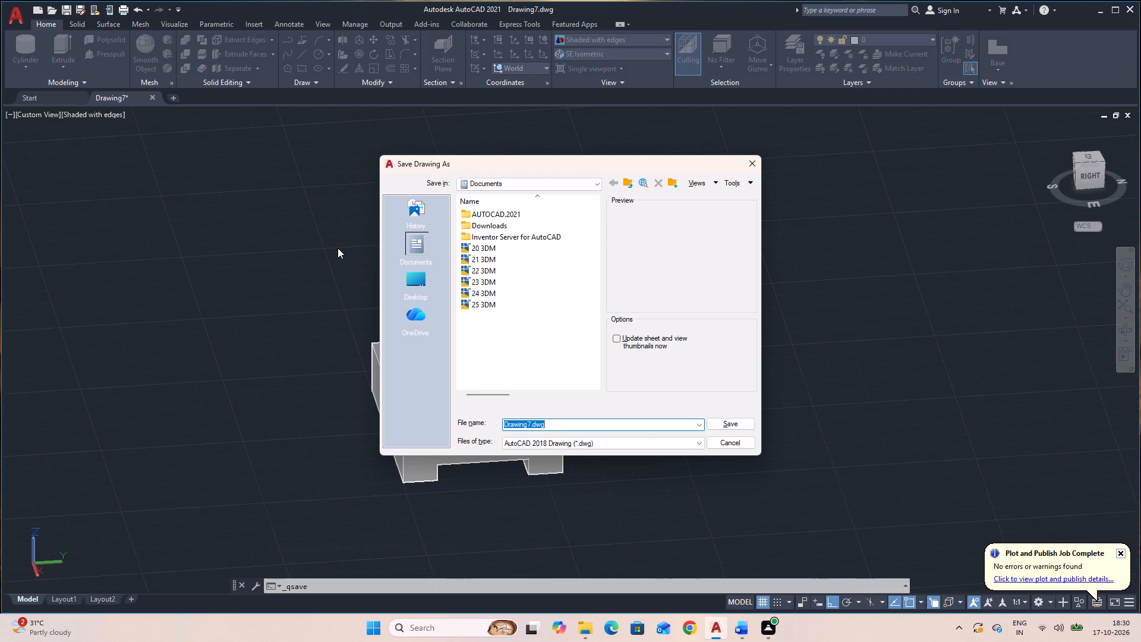
text(26)
key(space)
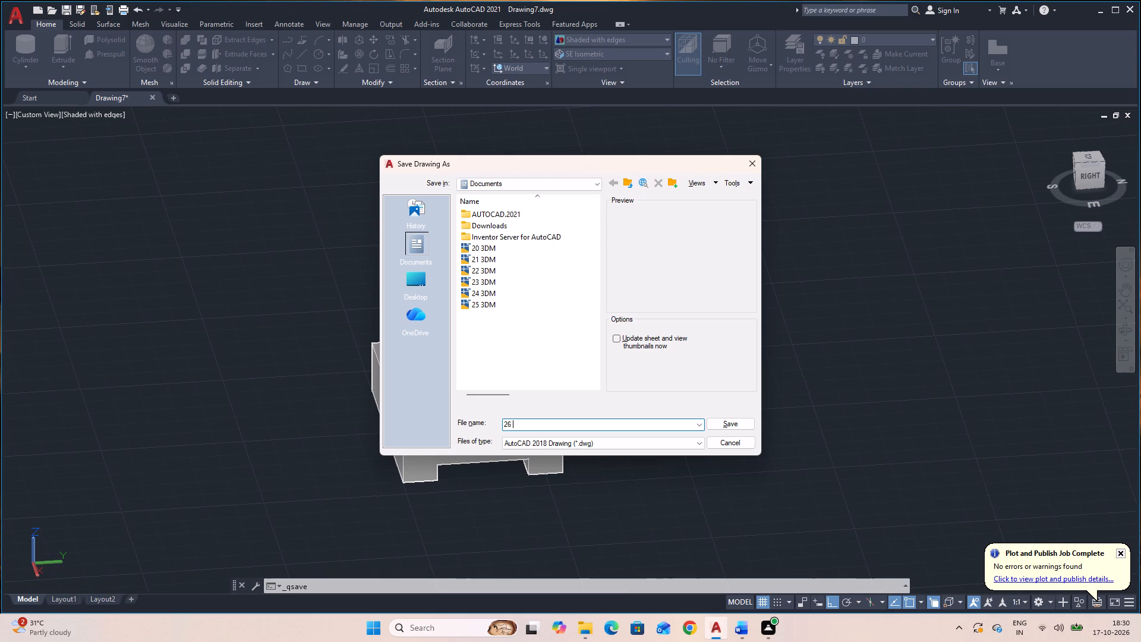
text(3DM)
click(720, 421)
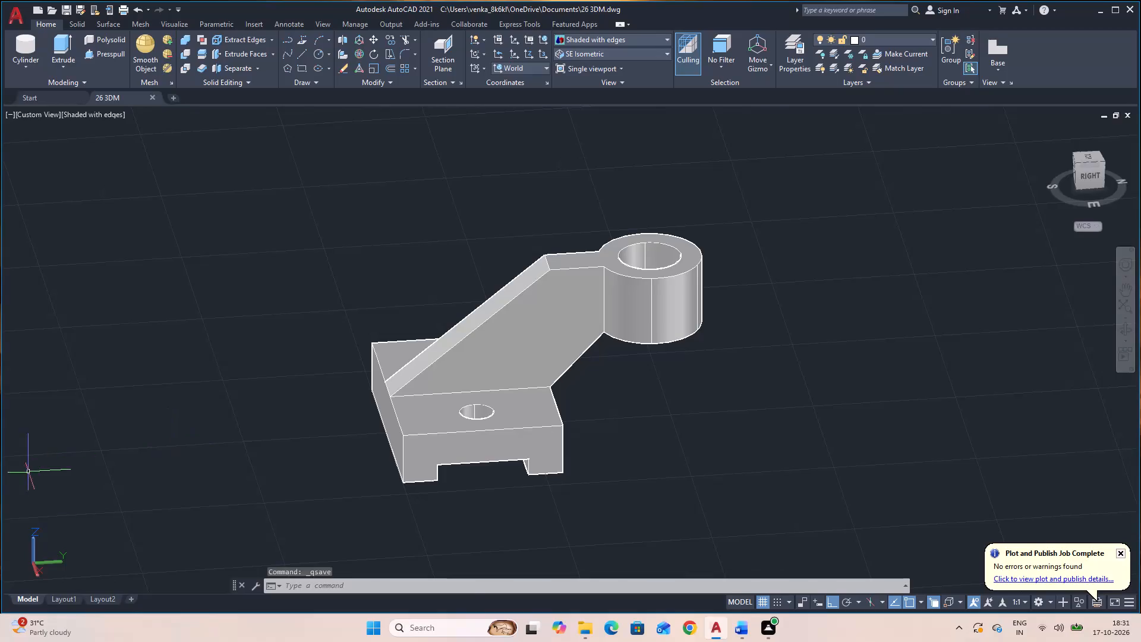
Erase the existing viewport from Layout1 and return to model space.
click(68, 601)
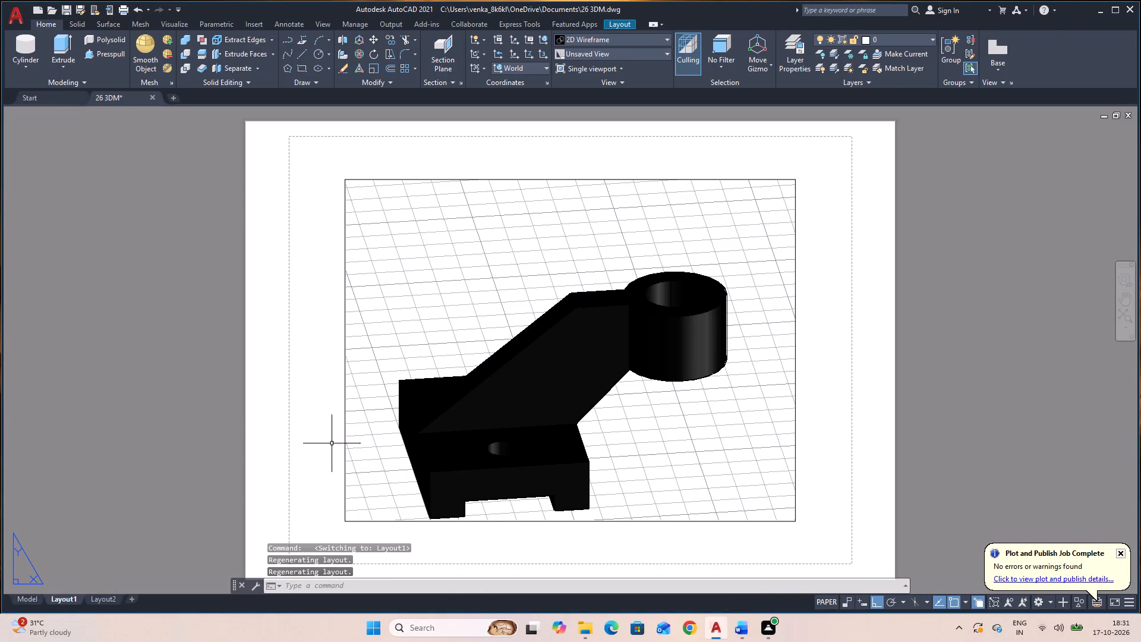
click(348, 421)
click(323, 421)
key(Delete)
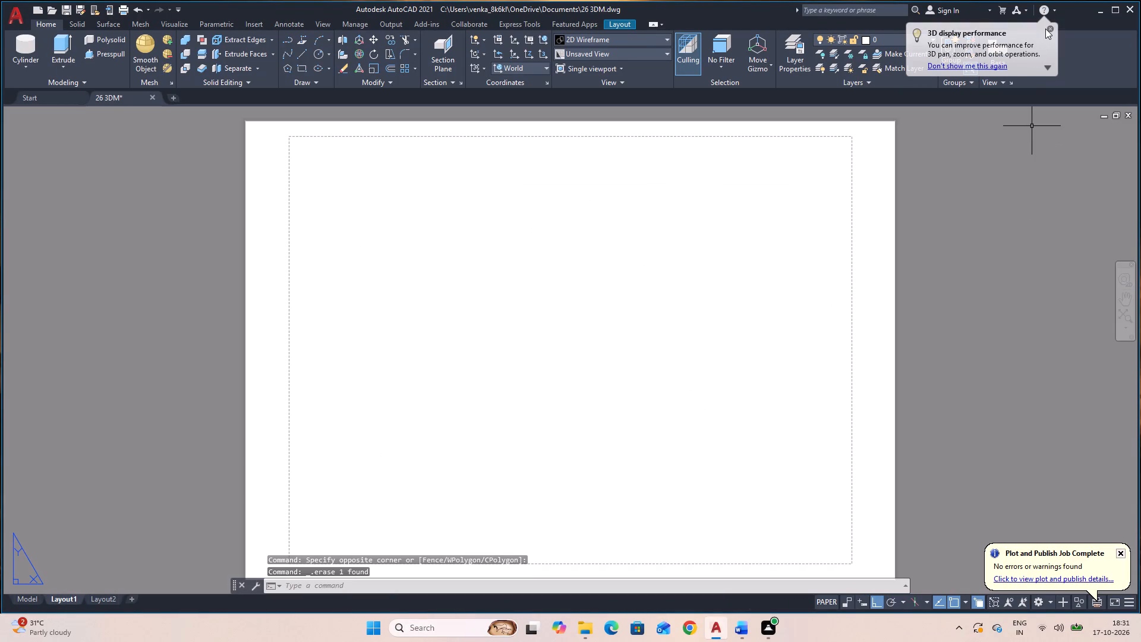
click(1051, 28)
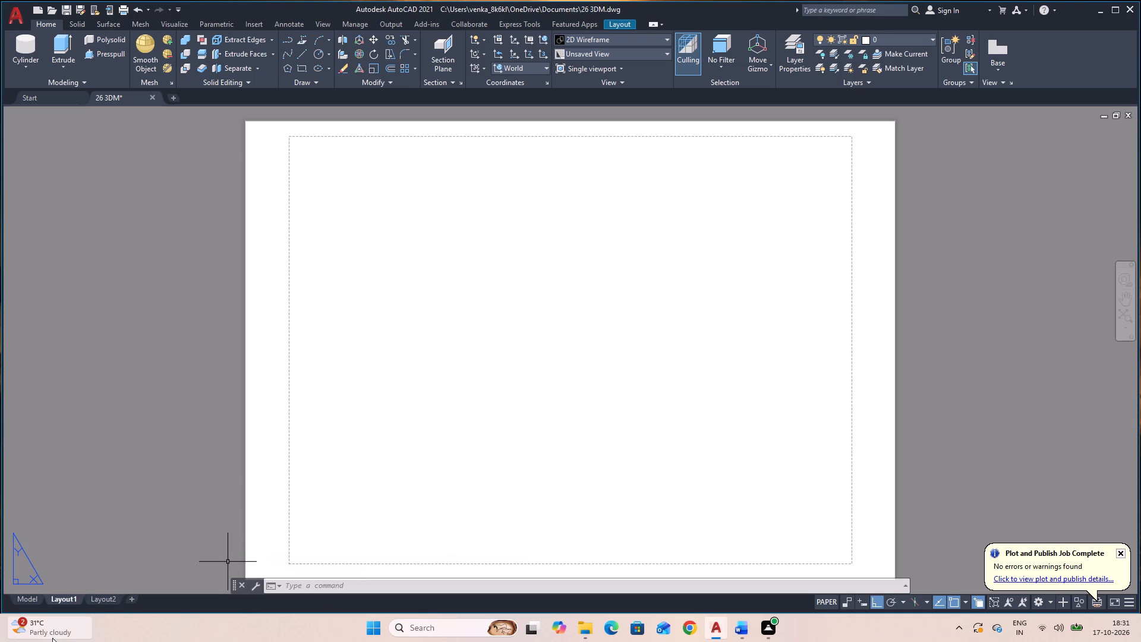
click(32, 599)
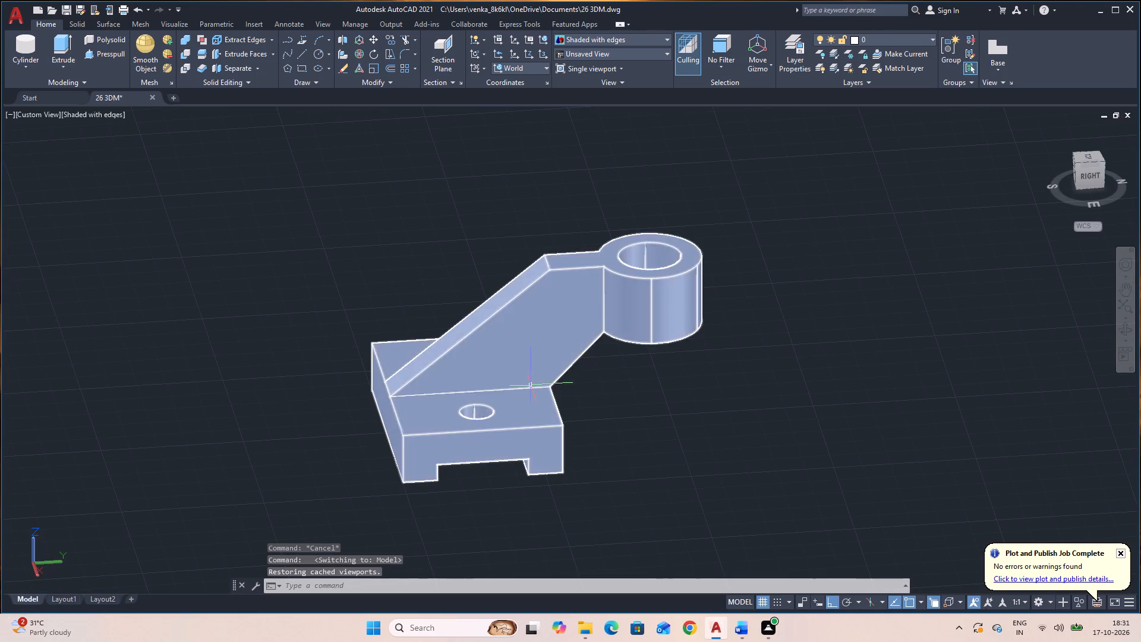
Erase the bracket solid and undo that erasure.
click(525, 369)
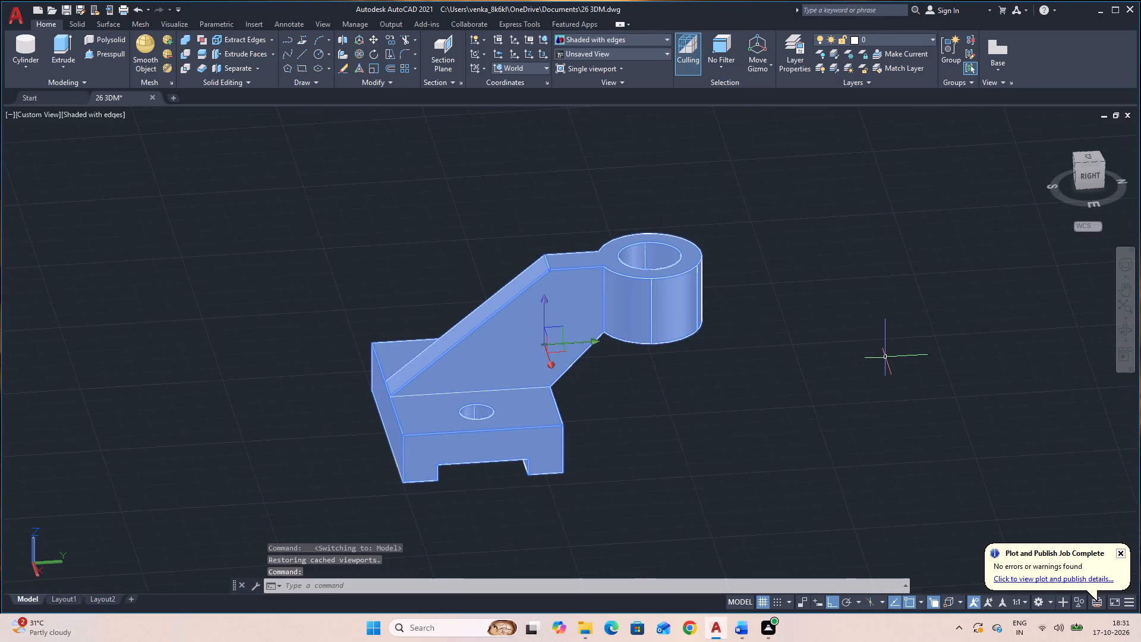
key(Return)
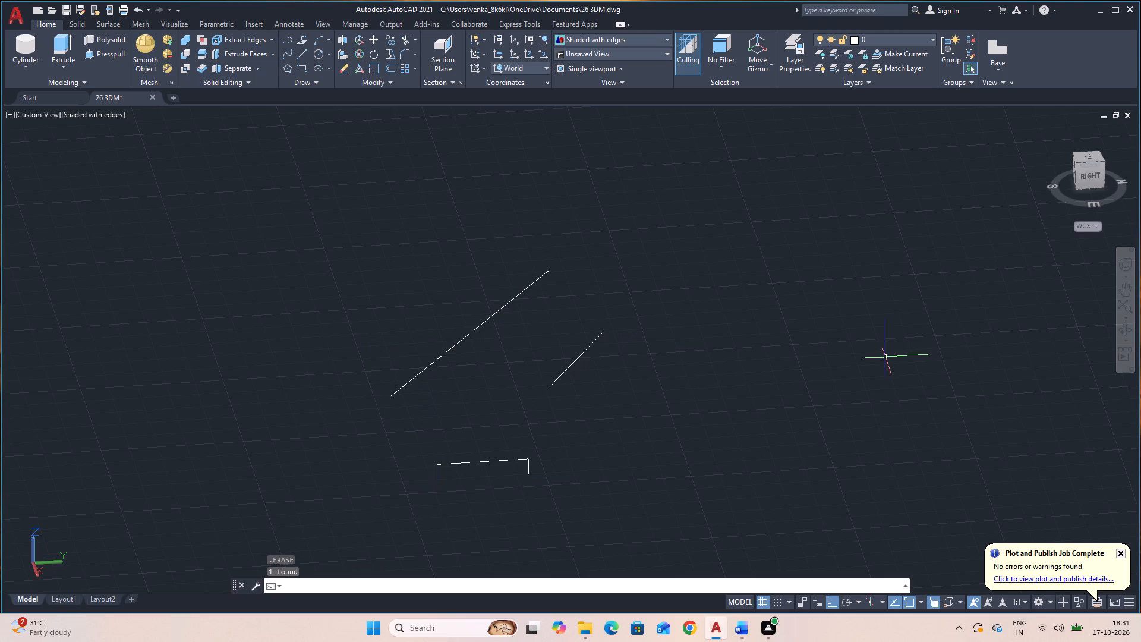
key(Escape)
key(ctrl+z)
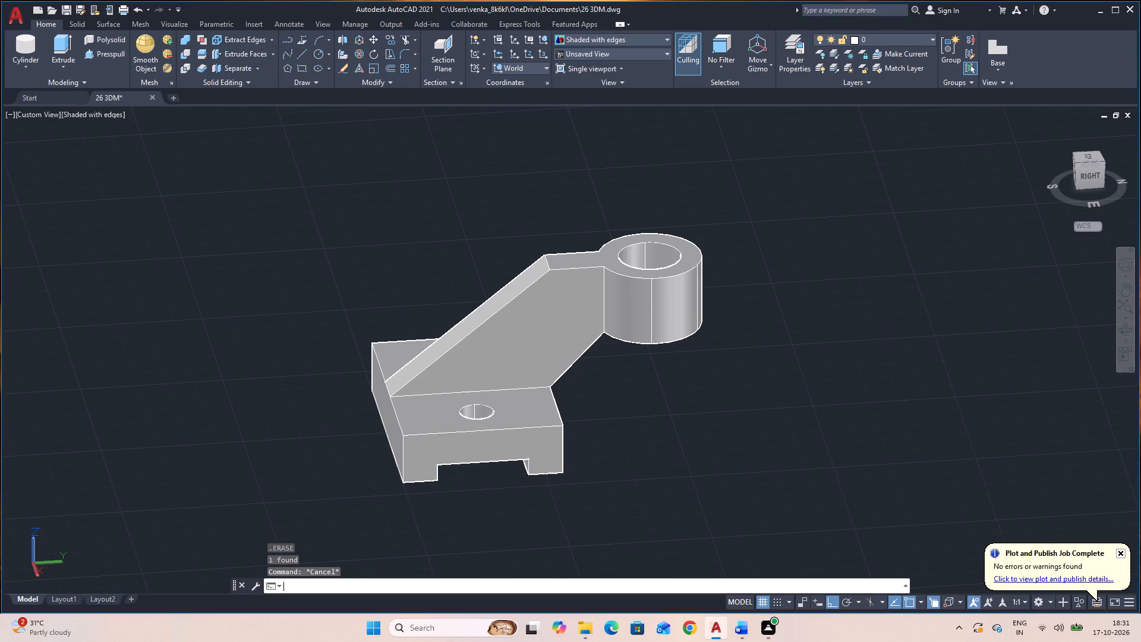
Move the bracket solid north, clear of the leftover construction lines, using its bottom south-east base corner as base point.
click(541, 352)
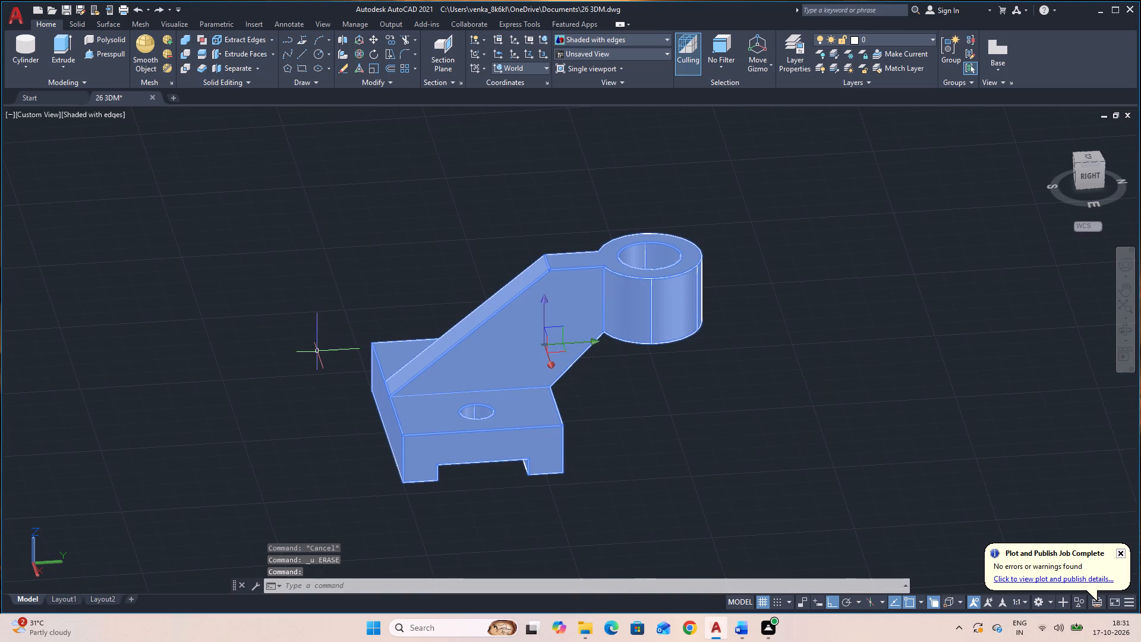
text(M)
key(space)
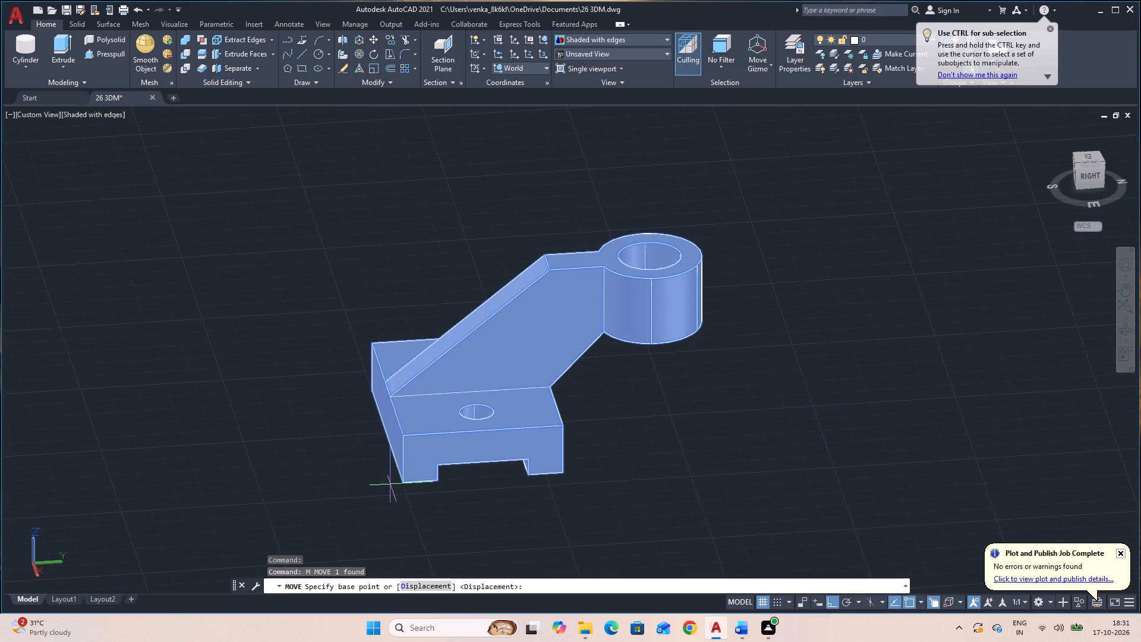
click(401, 484)
click(831, 462)
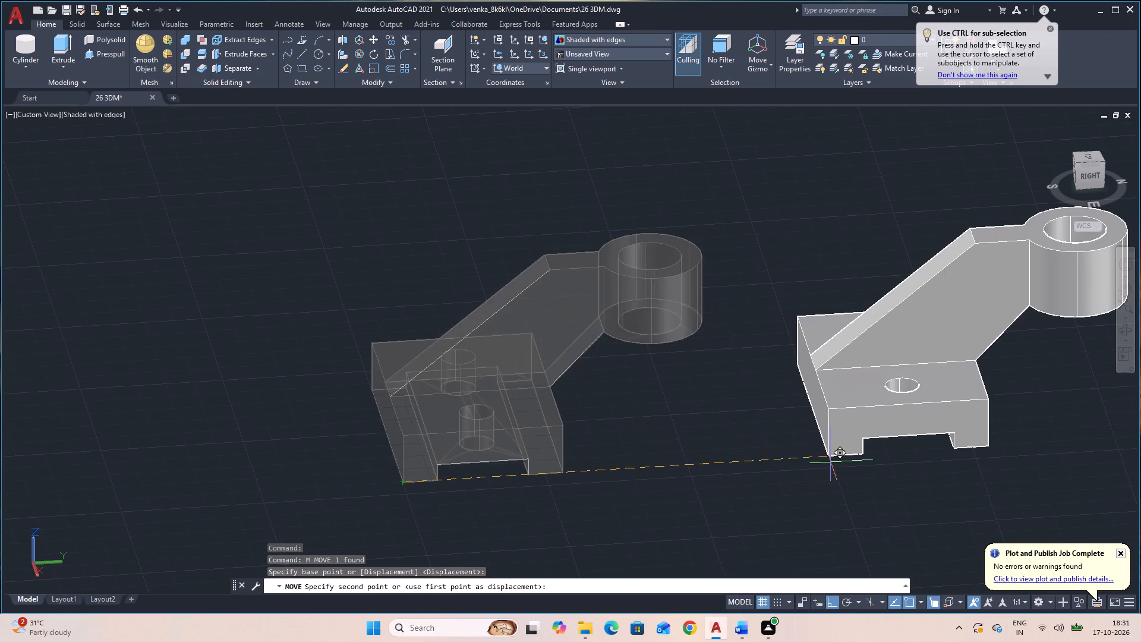
Erase all the leftover construction lines at the bracket's original location.
click(588, 501)
click(322, 188)
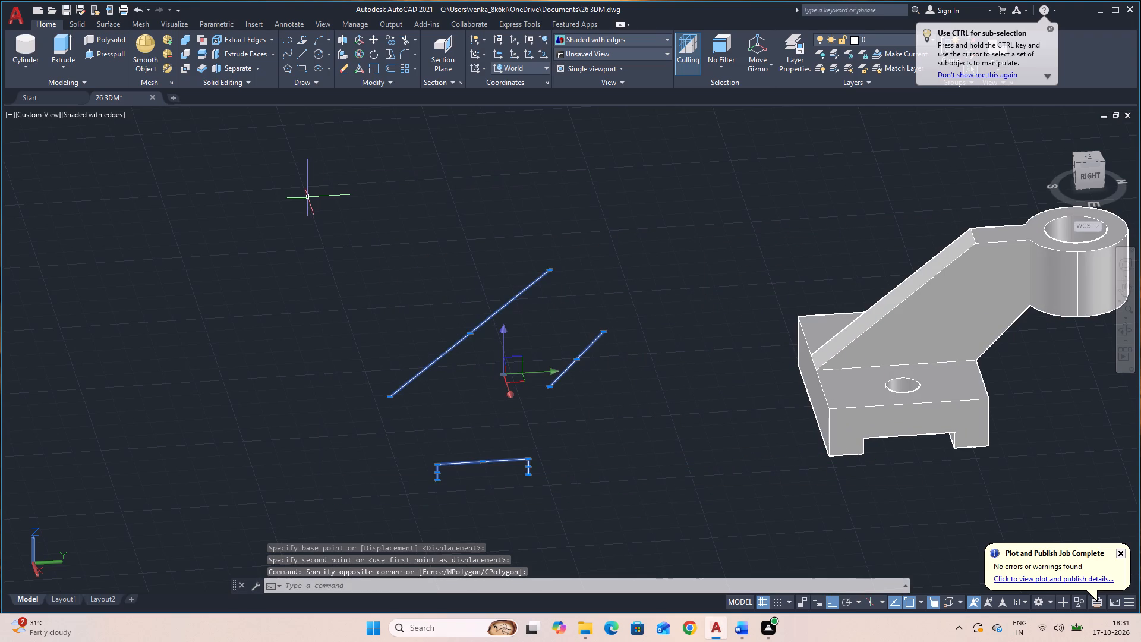
key(Delete)
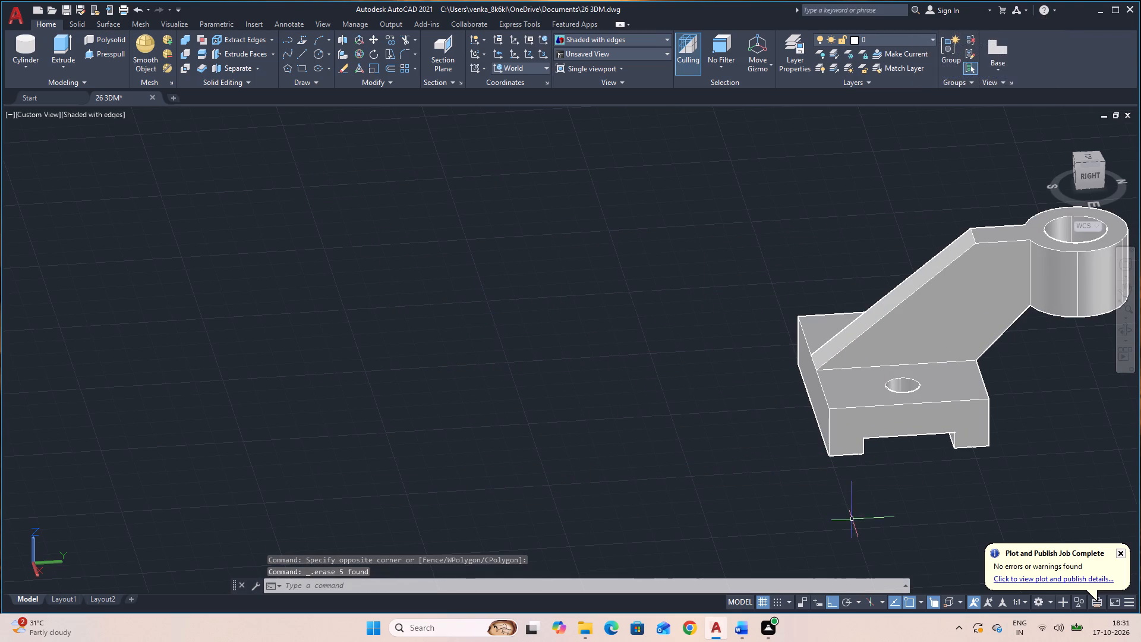
middle_drag(852, 521, 322, 521)
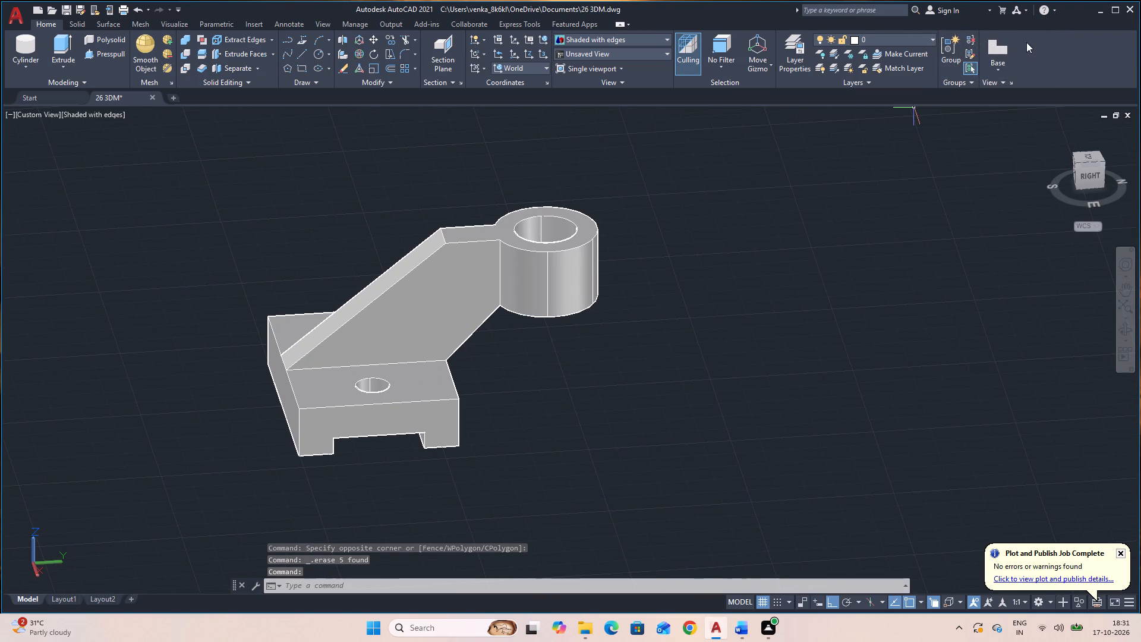
Create a base drawing view of the bracket solid from model space on Layout1, placed in the sheet's upper-right area at 1:1.
click(1007, 57)
click(1025, 92)
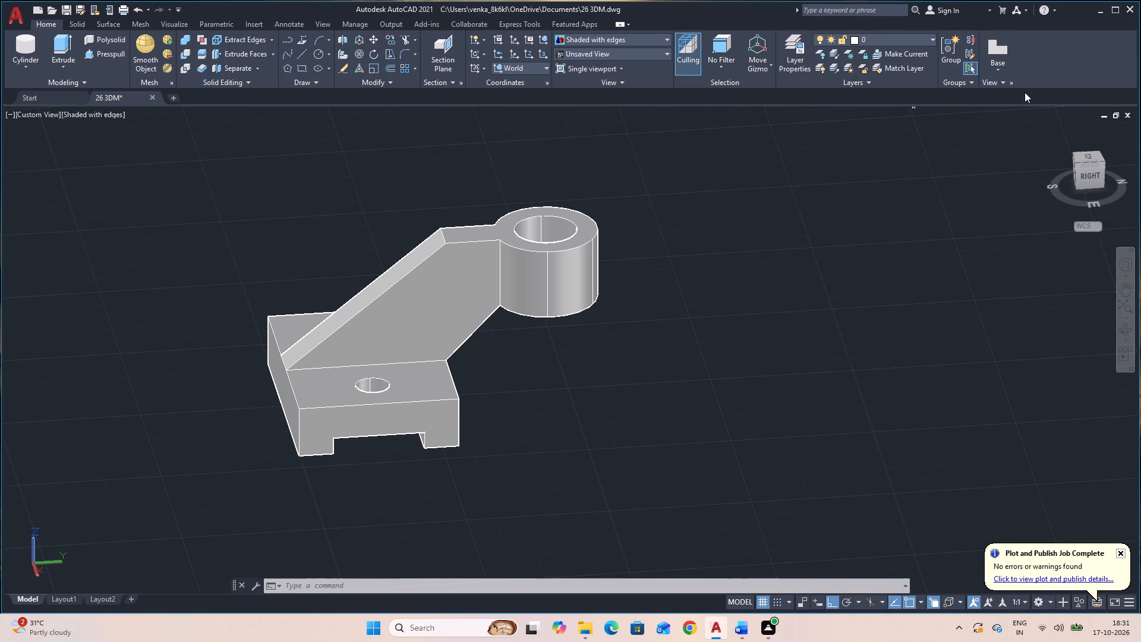
click(425, 341)
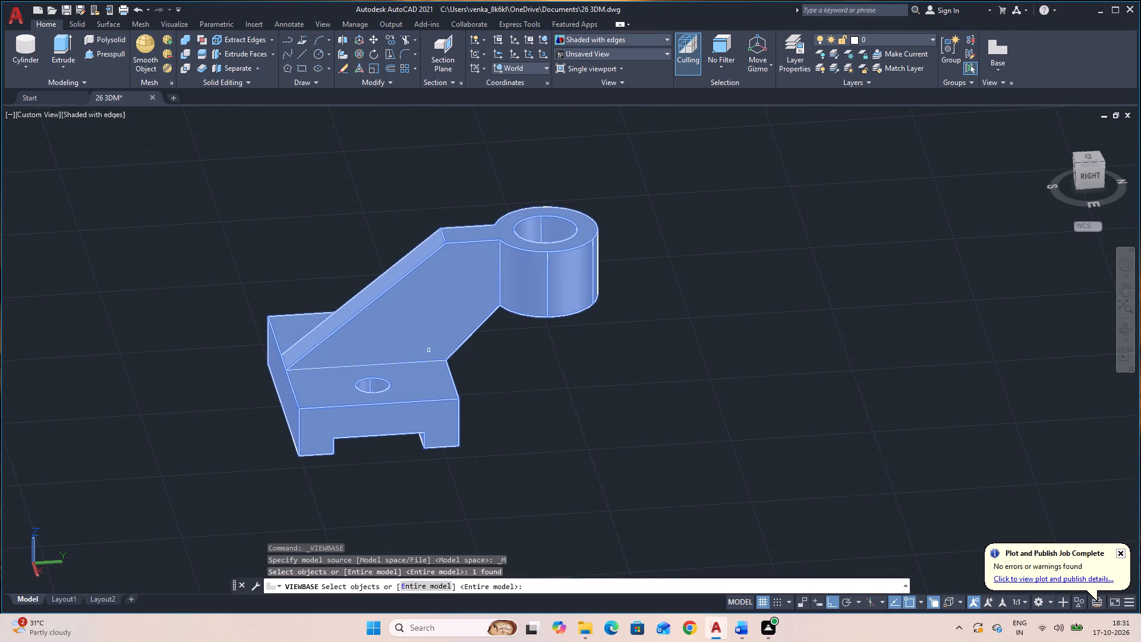
key(space)
key(space)
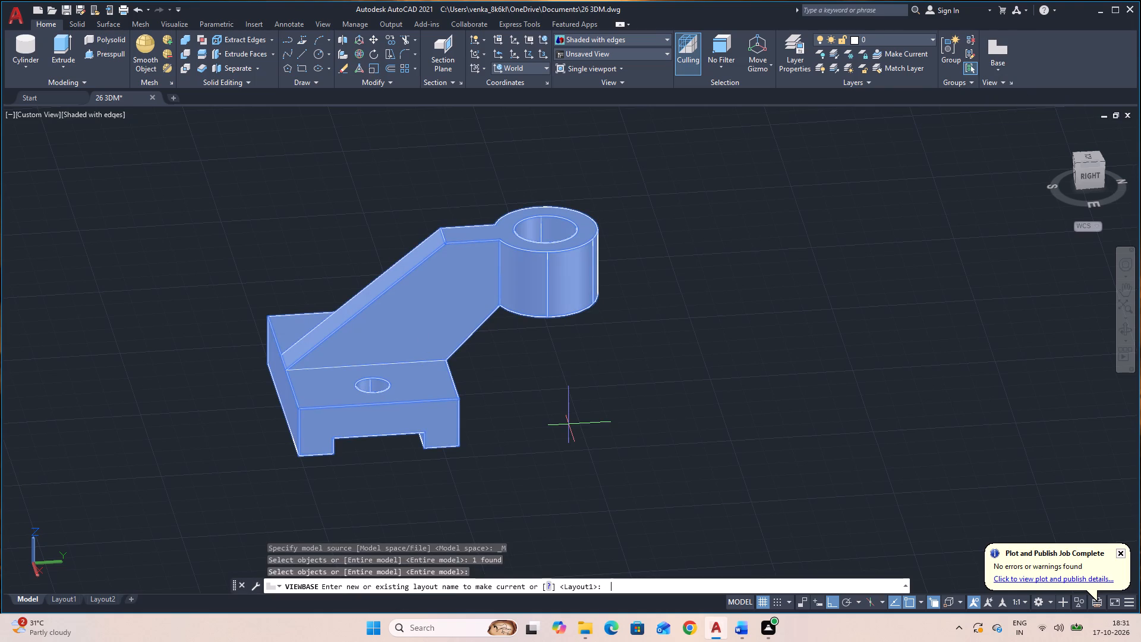
key(space)
key(Return)
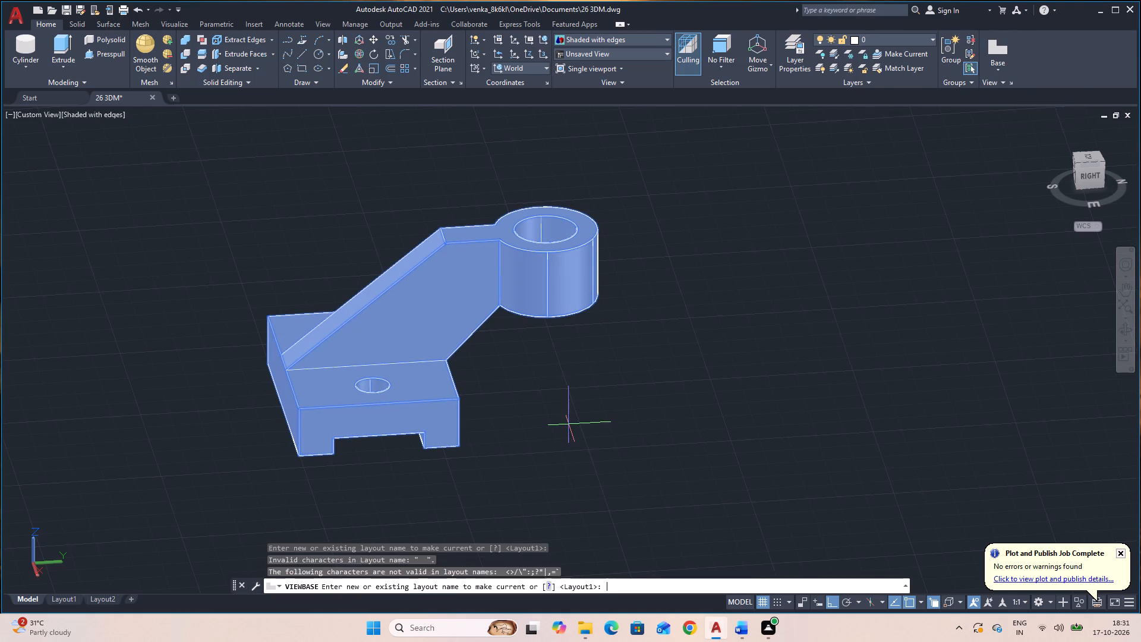
key(Return)
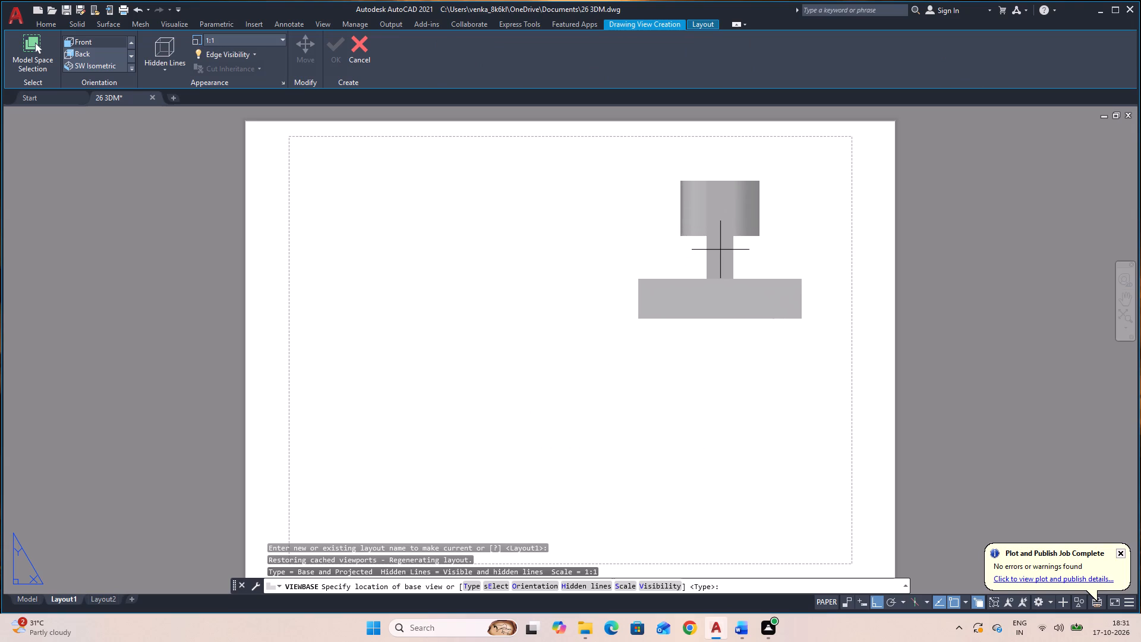
click(740, 229)
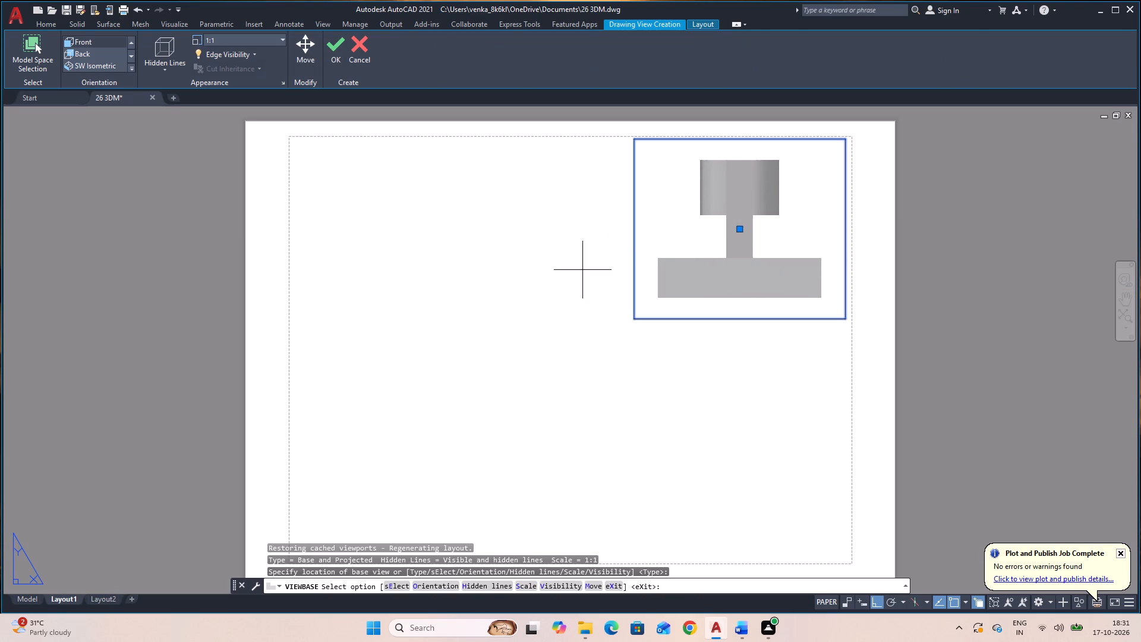
key(space)
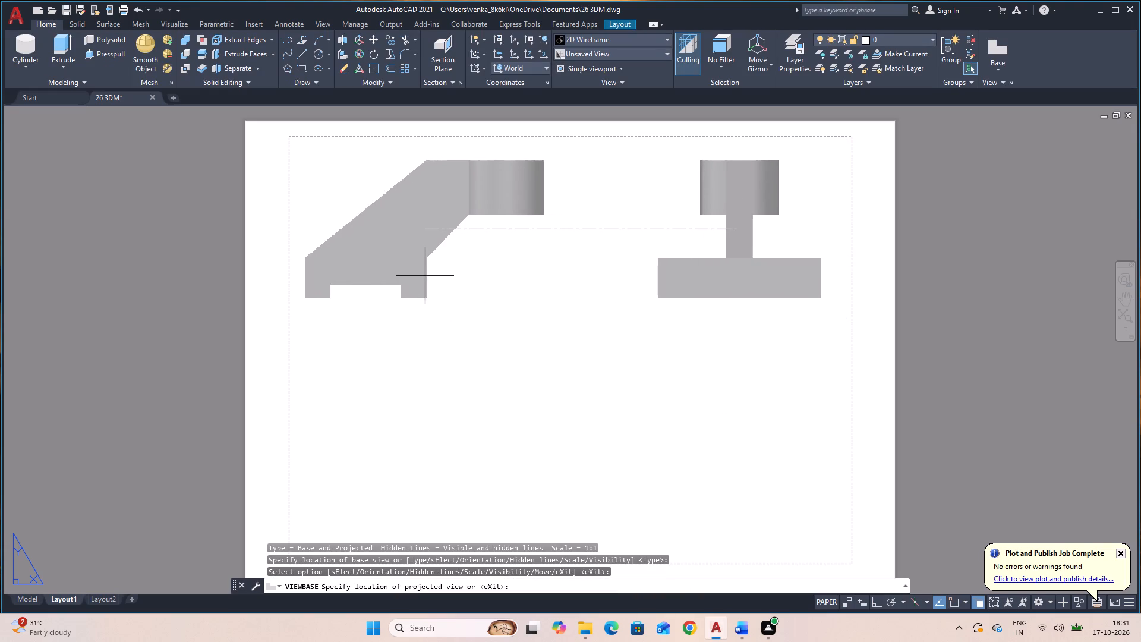
Project a side view, an isometric view at the sheet's lower left and a top view below from the base view.
click(425, 276)
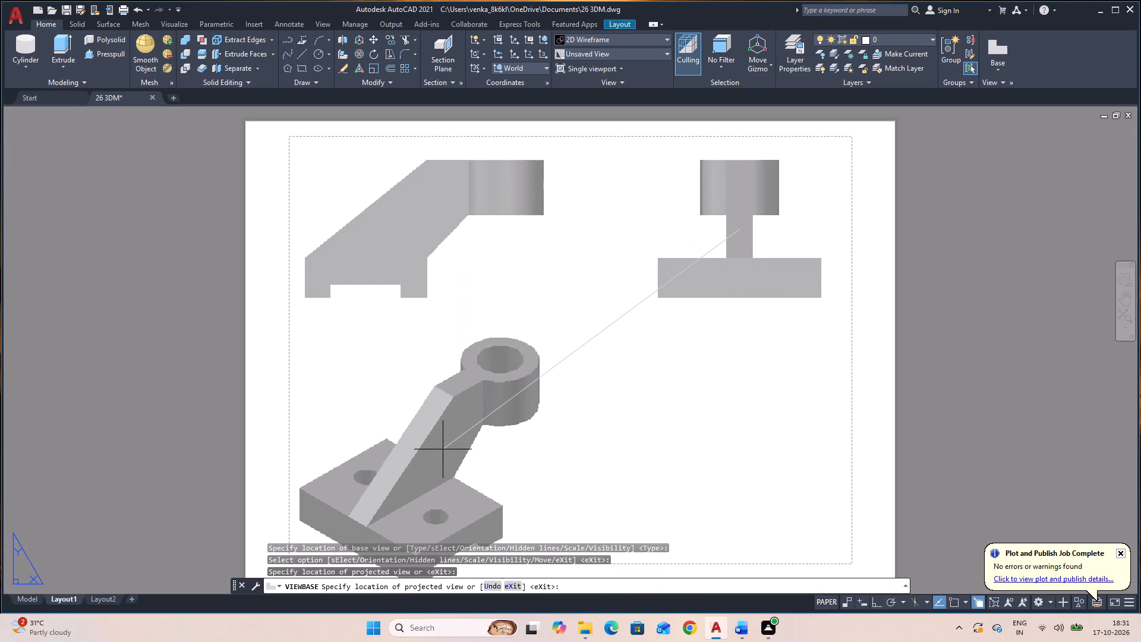
click(437, 478)
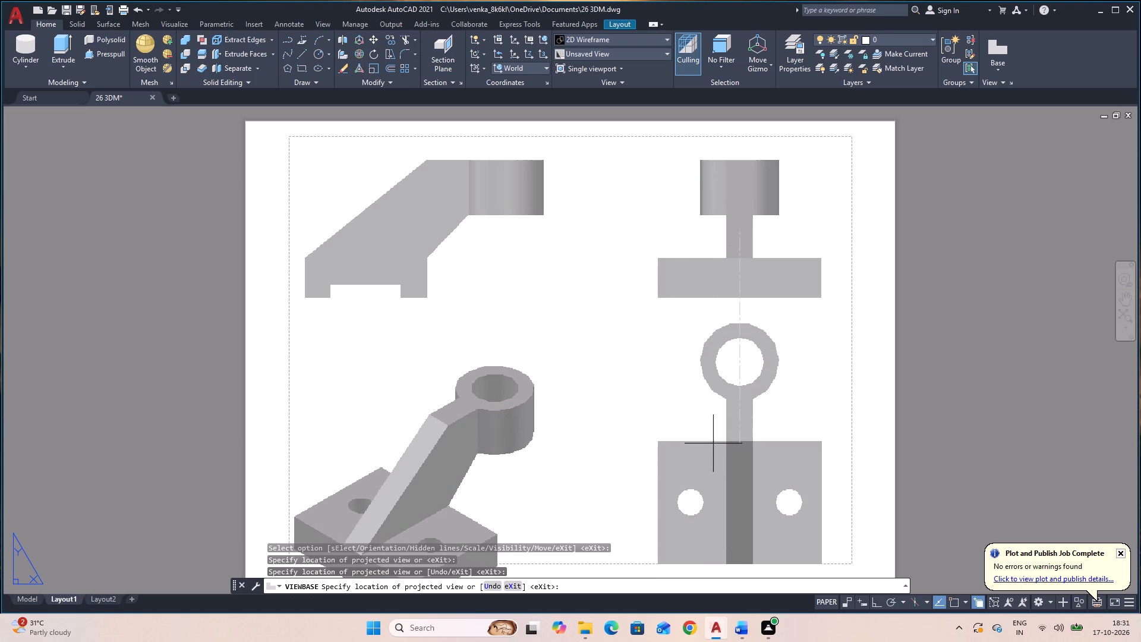
click(714, 443)
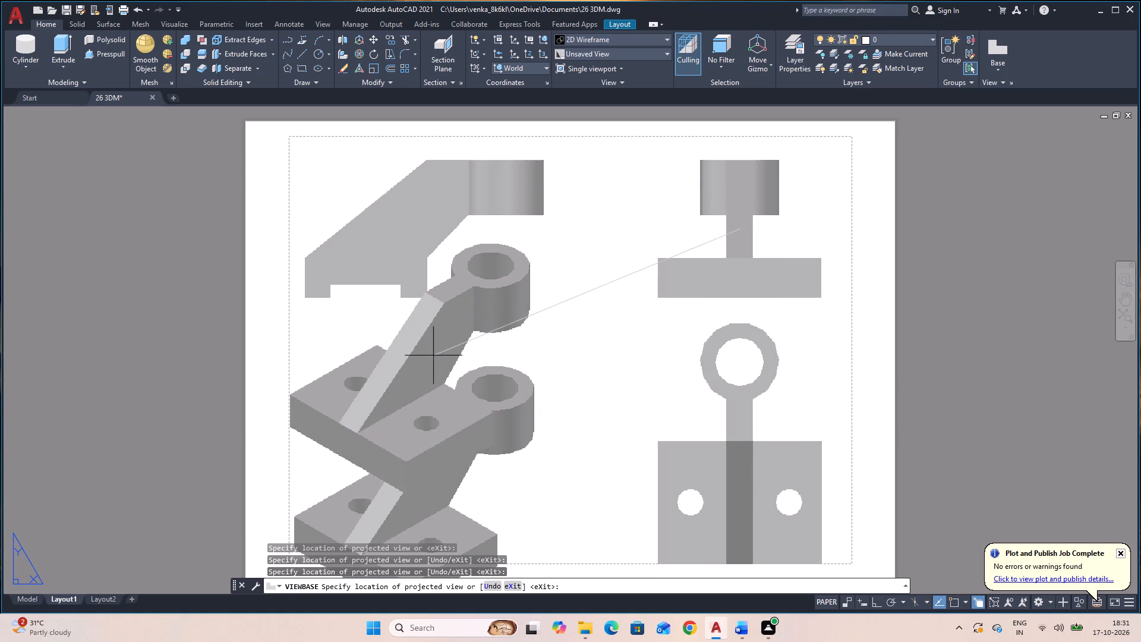
key(Return)
Set the base view's scale to 1:2.
click(745, 267)
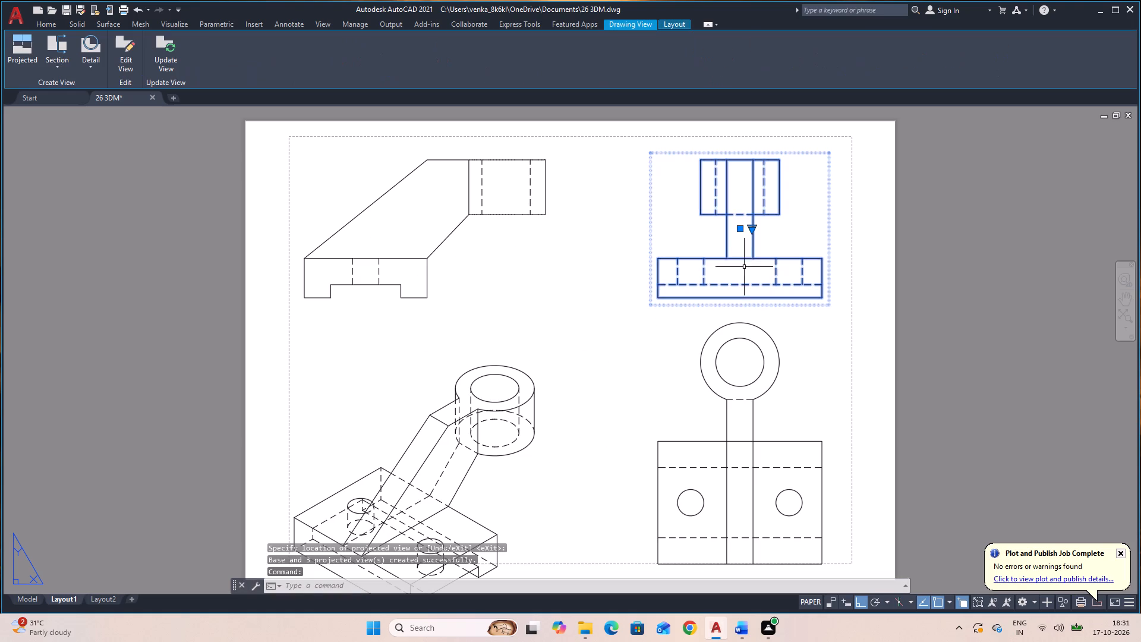
click(754, 232)
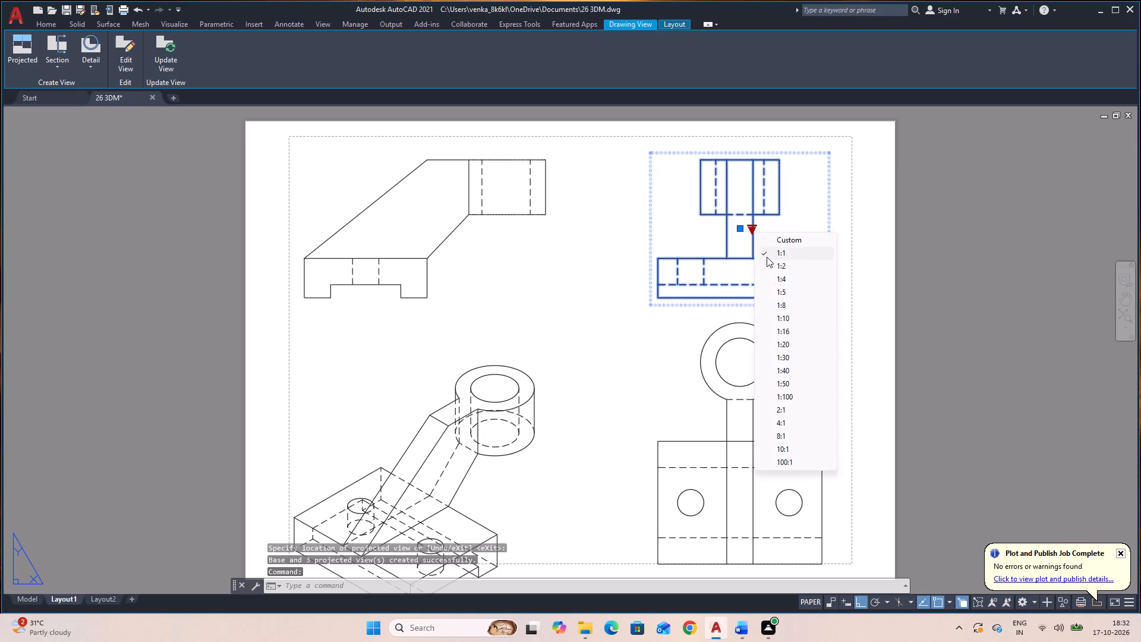
click(775, 266)
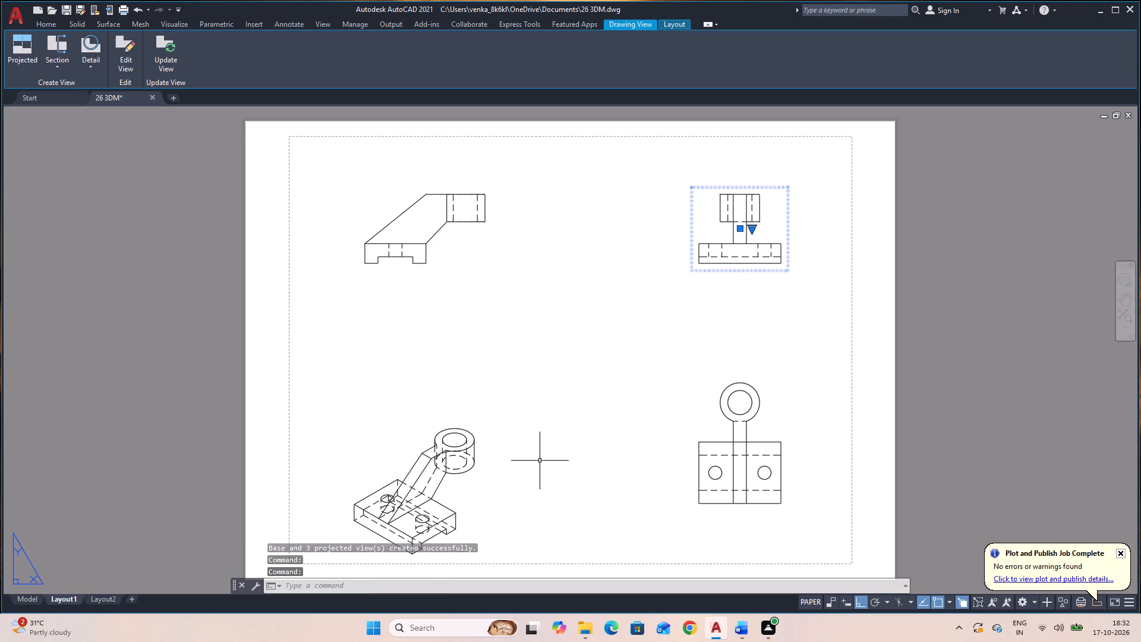
Set the isometric view's display style to Shaded with visible lines.
double_click(419, 477)
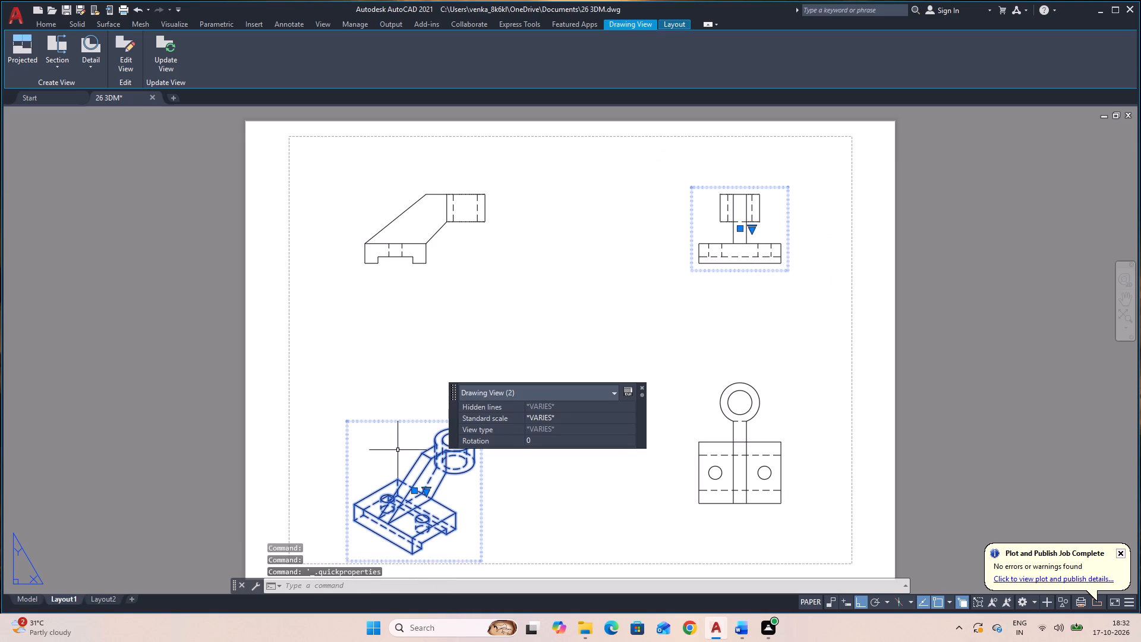
click(398, 450)
click(404, 467)
click(410, 473)
key(Escape)
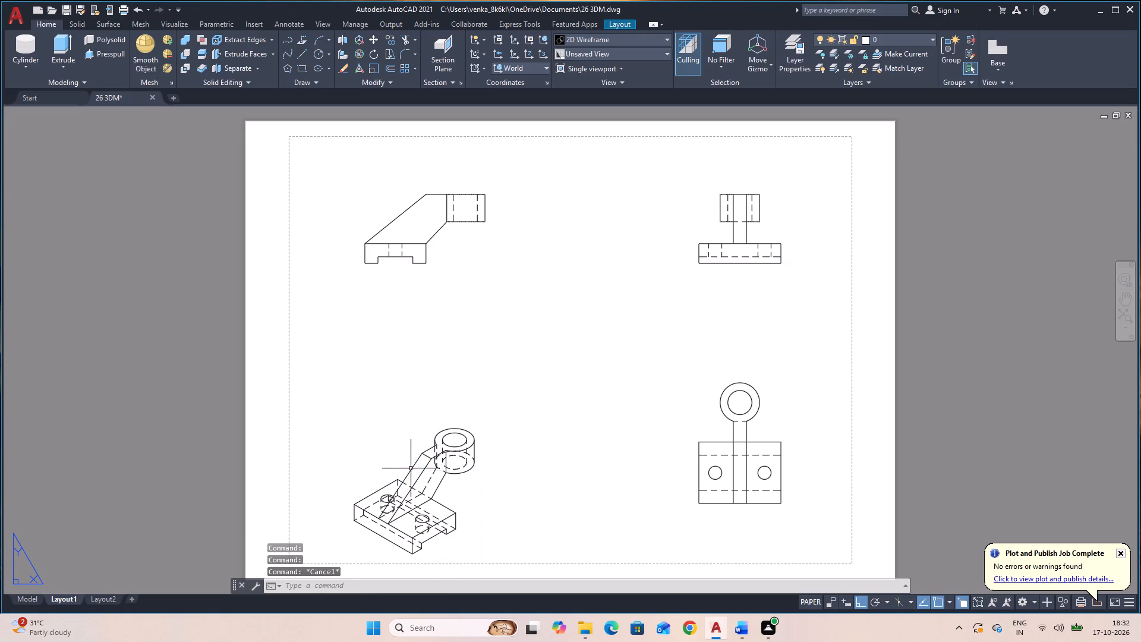
double_click(417, 477)
click(89, 50)
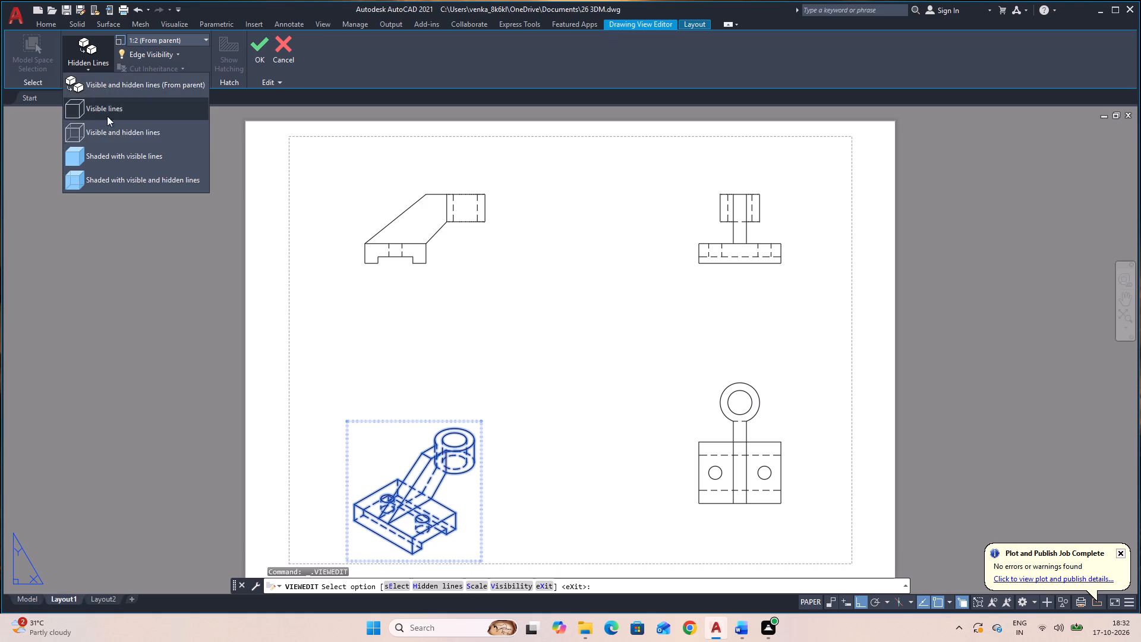
click(124, 149)
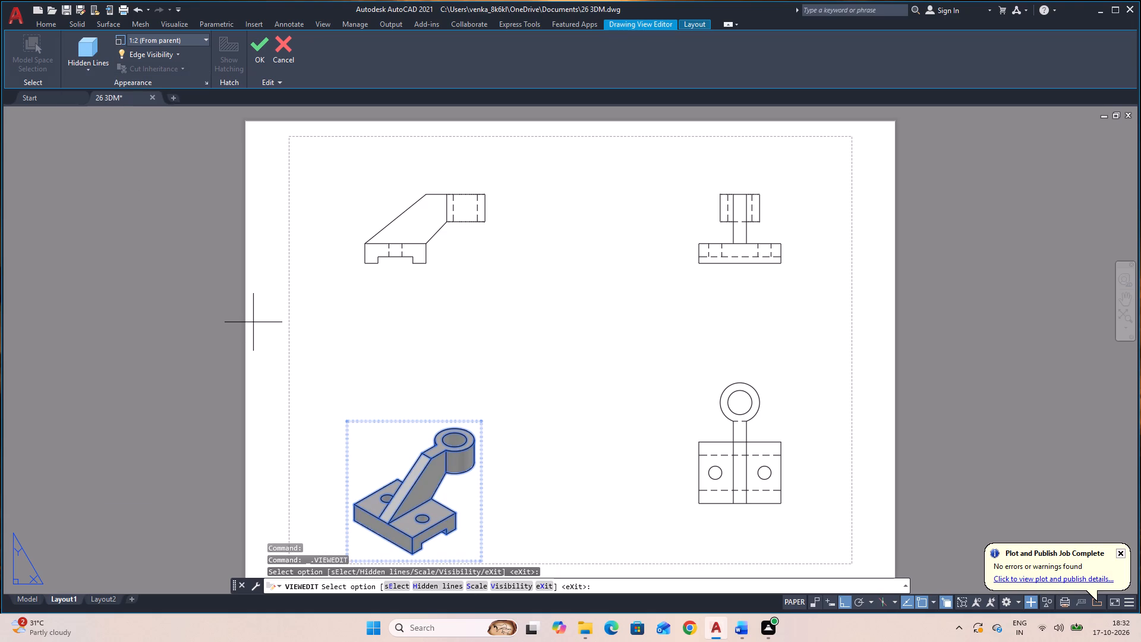
key(Escape)
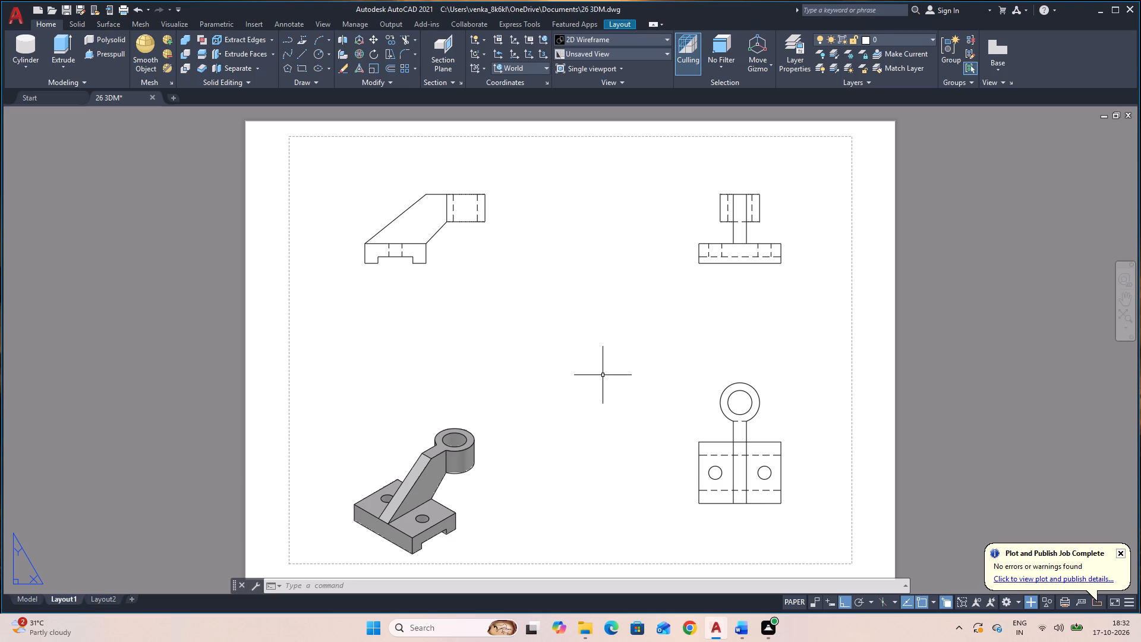
Add an aligned dimension for the base's overall width, placed below the top view.
text(DA)
key(l)
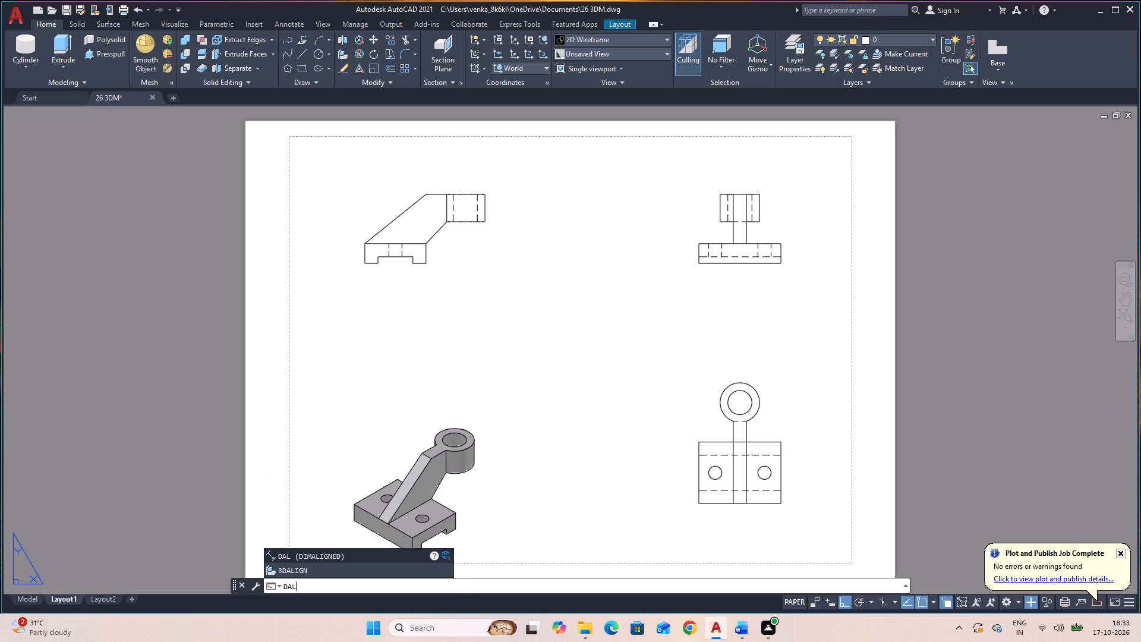
key(space)
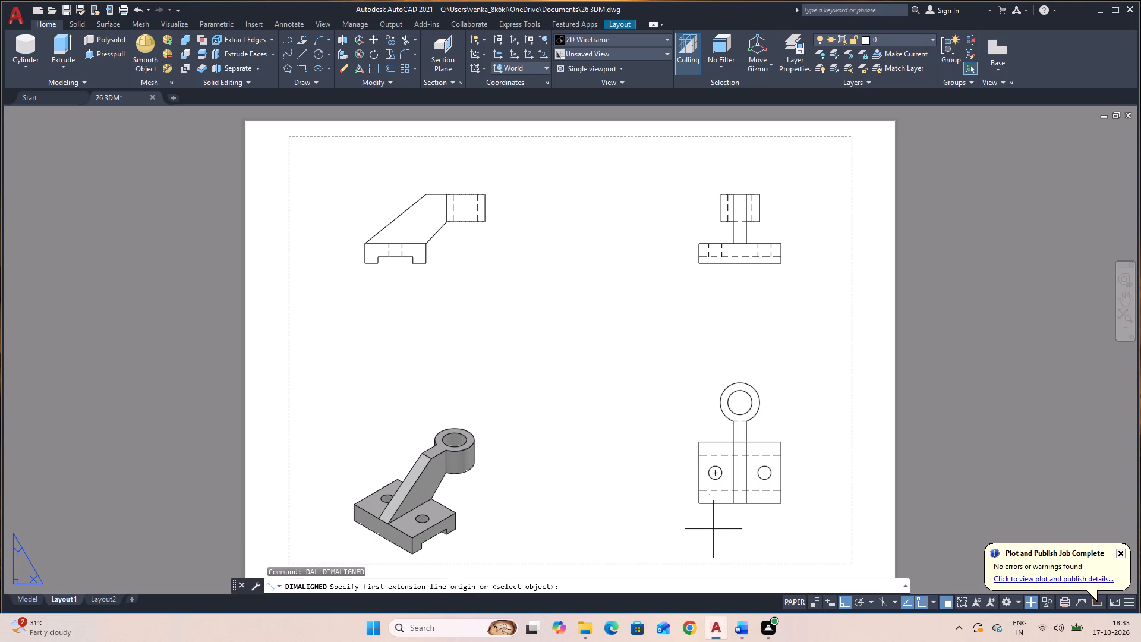
click(697, 504)
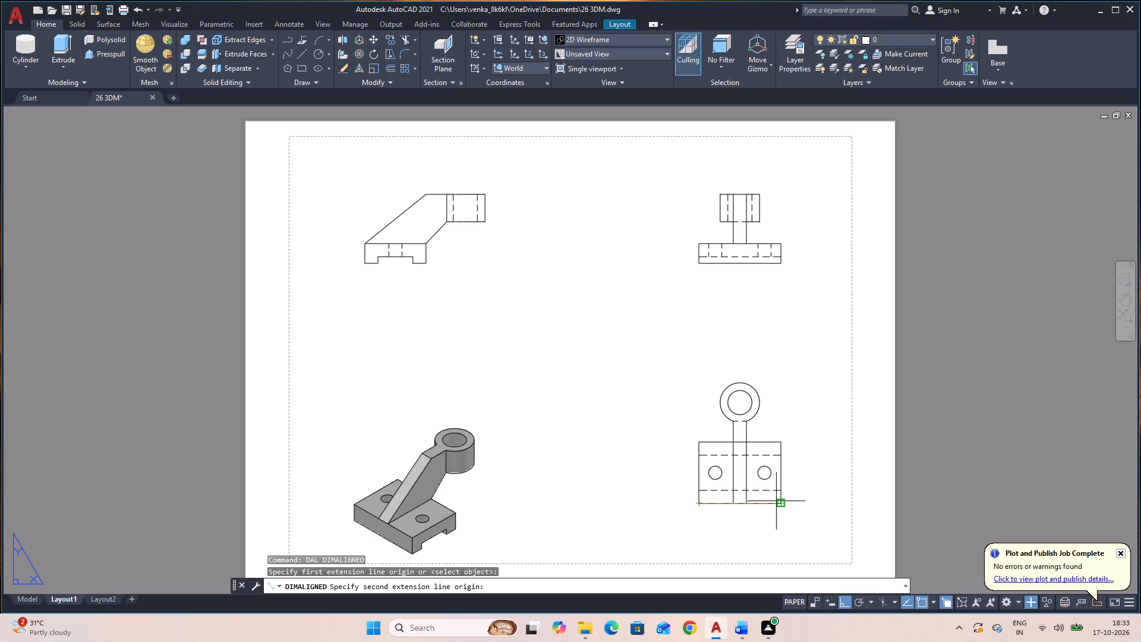
click(778, 502)
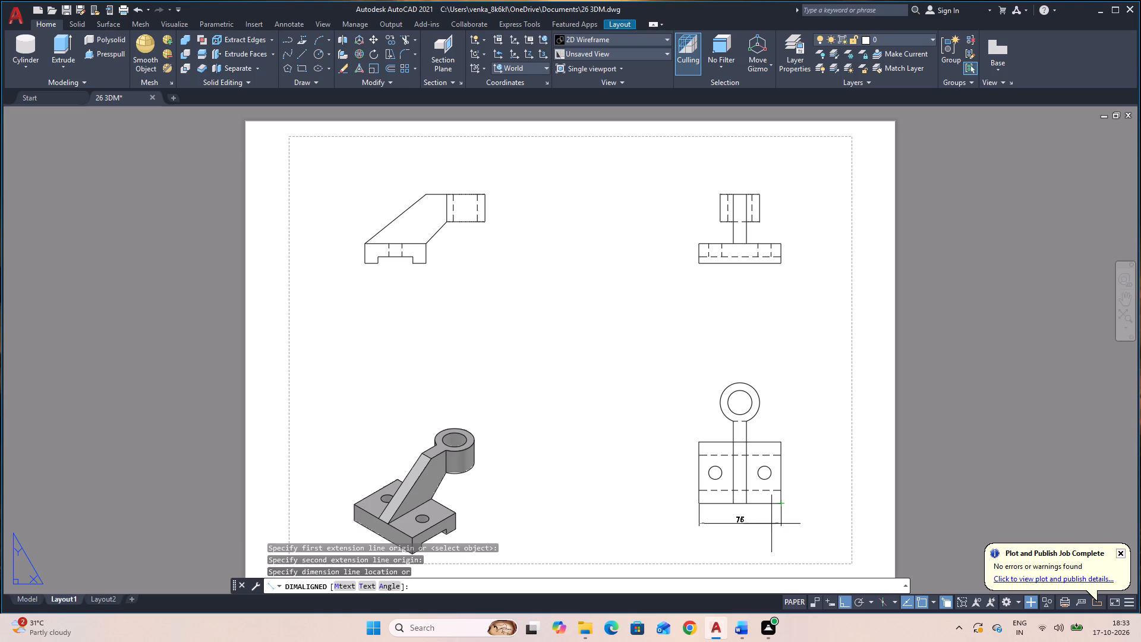
click(765, 525)
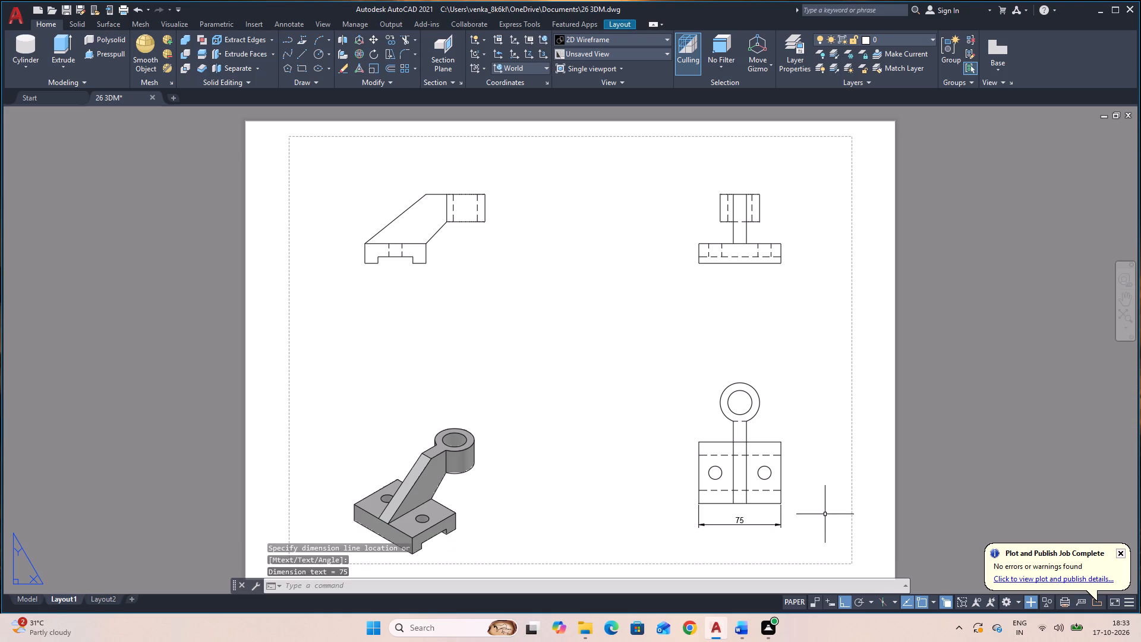
Dimension the centre-to-centre spacing of the two mounting holes in the top view, placed just above the overall width dimension.
key(space)
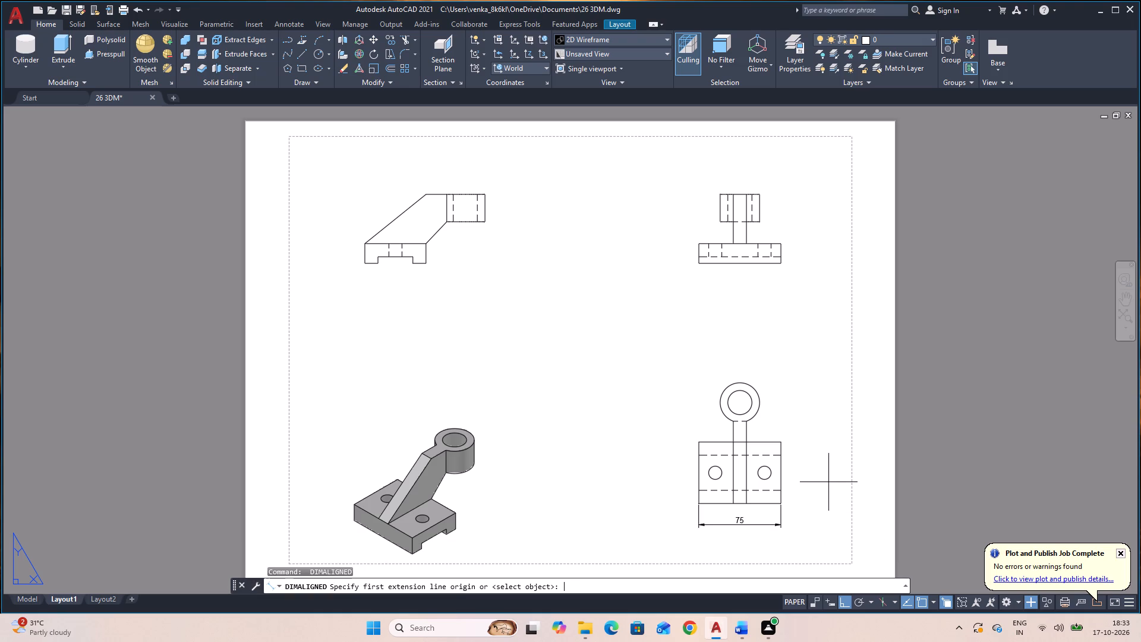
click(716, 473)
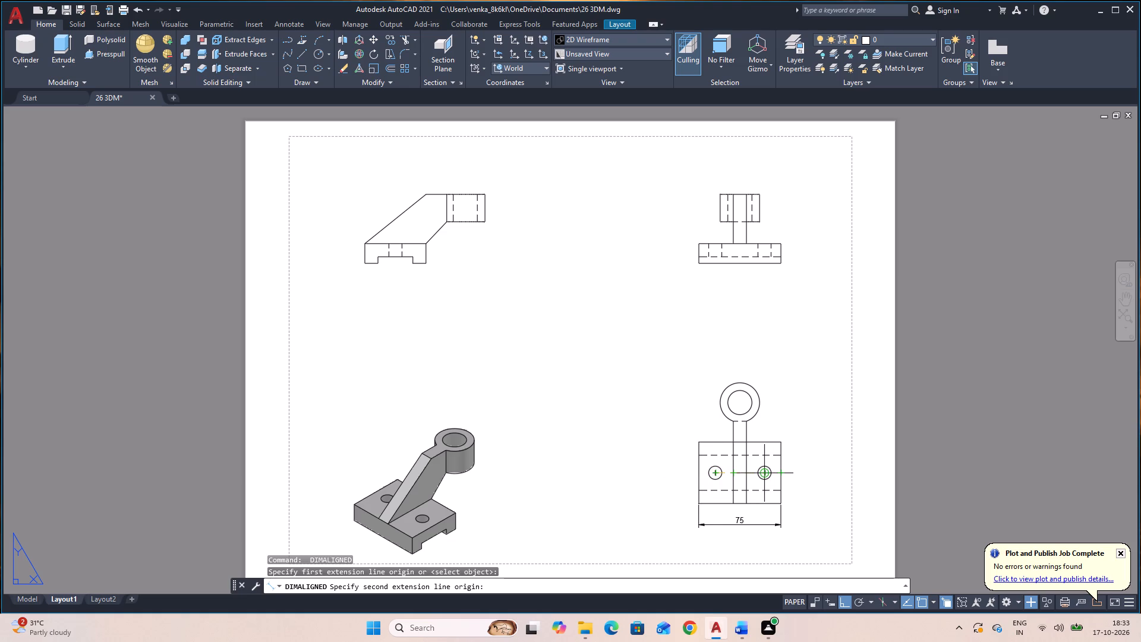
click(762, 472)
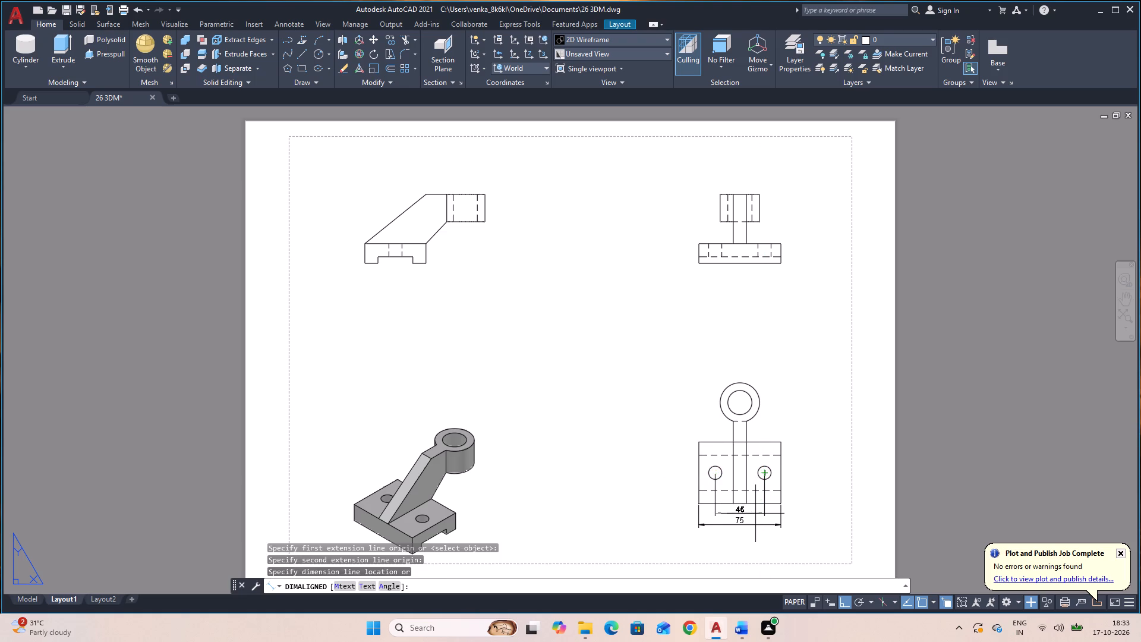
click(755, 514)
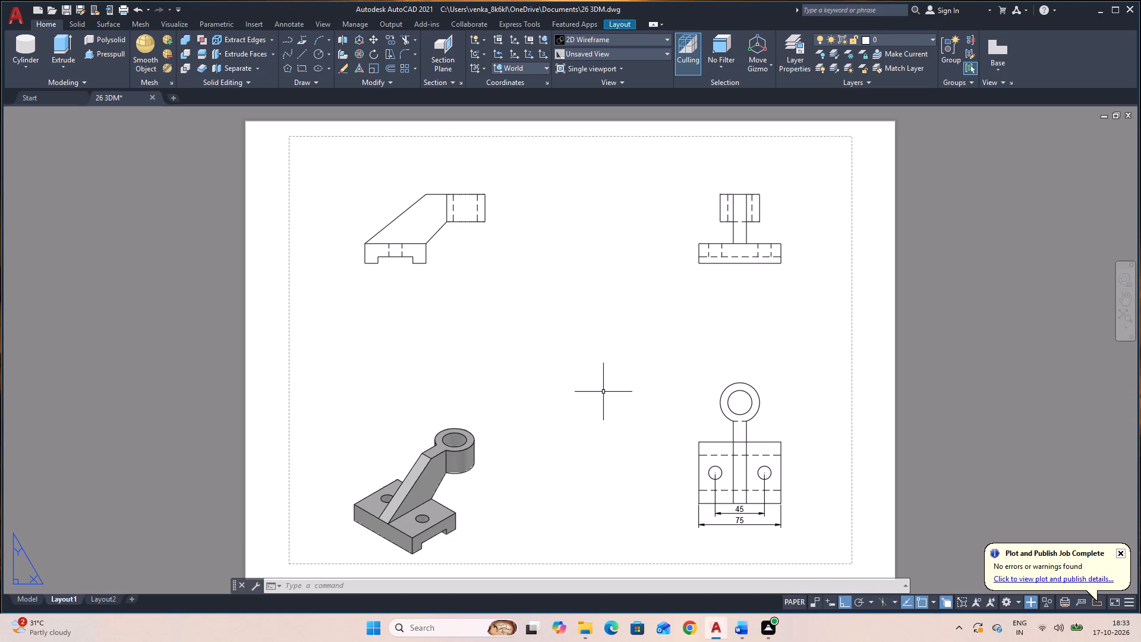
Dimension the rib's thickness in the top view, placing the dimension between the two mounting holes.
key(space)
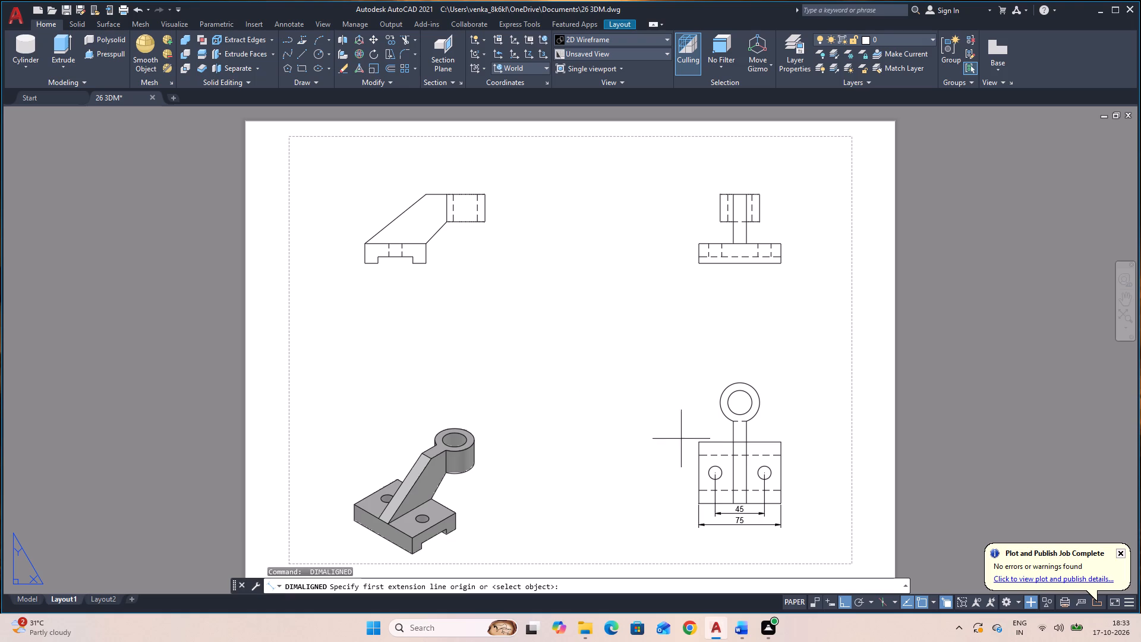
click(730, 471)
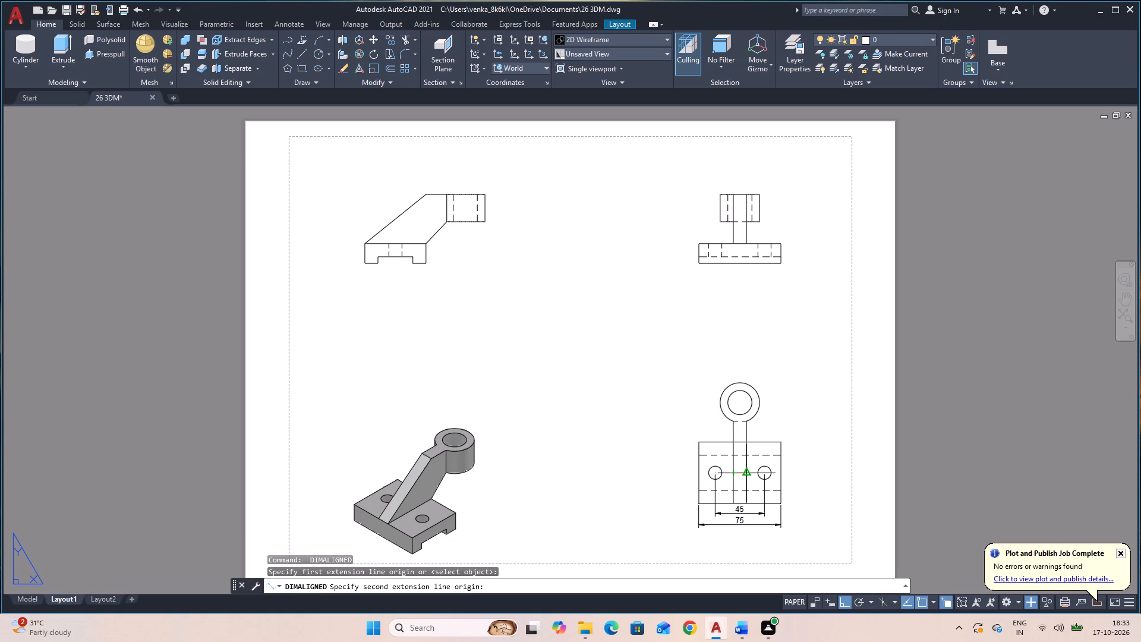
click(748, 471)
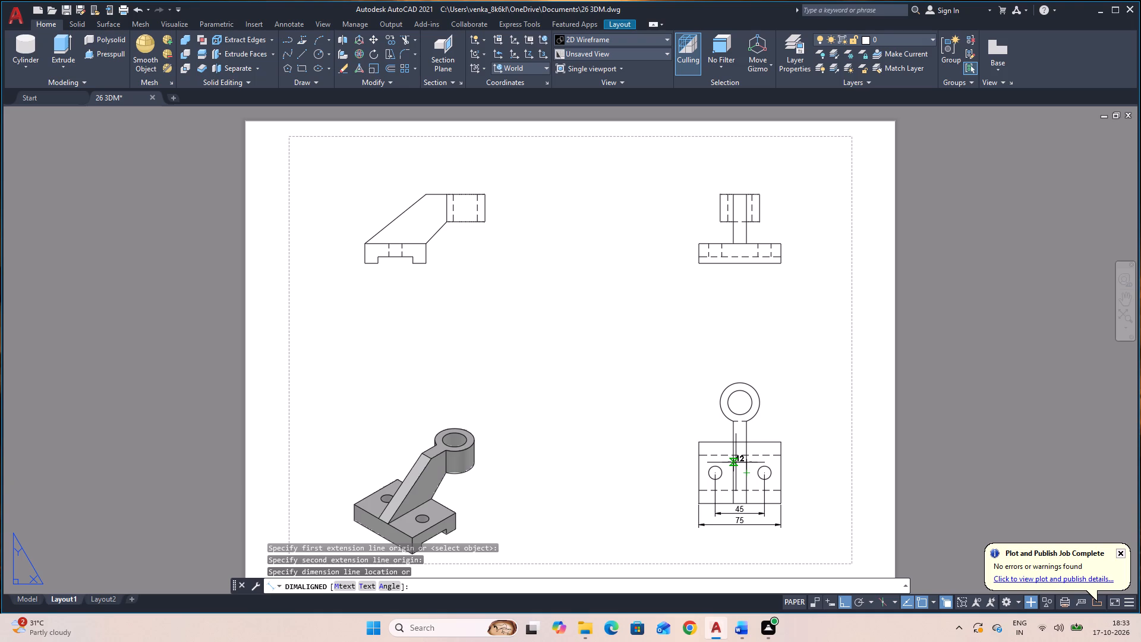
click(737, 467)
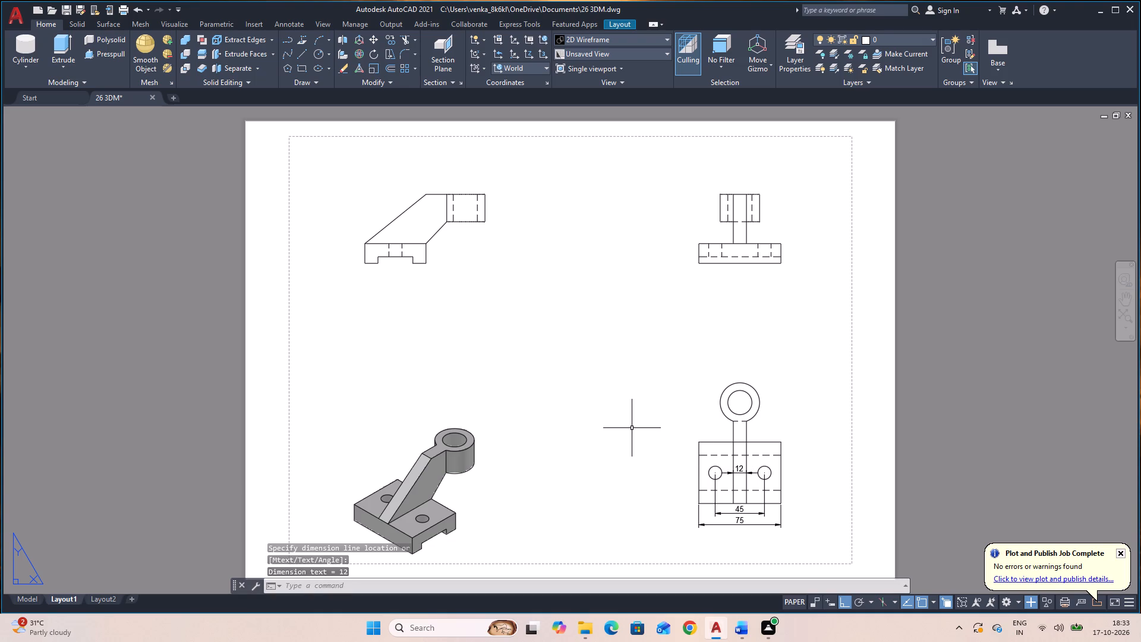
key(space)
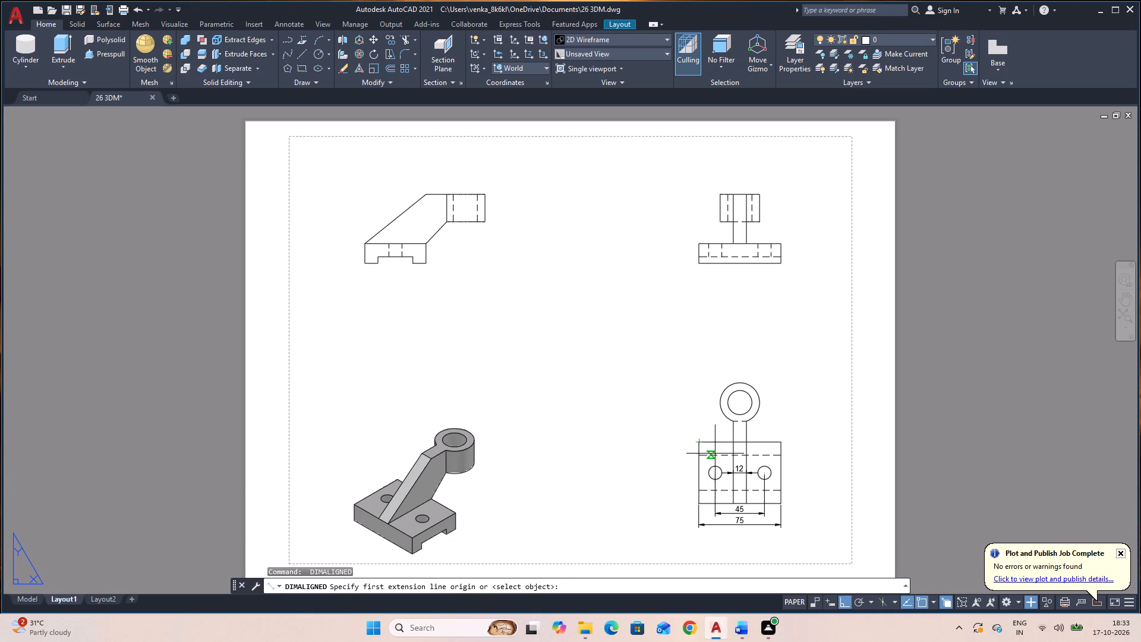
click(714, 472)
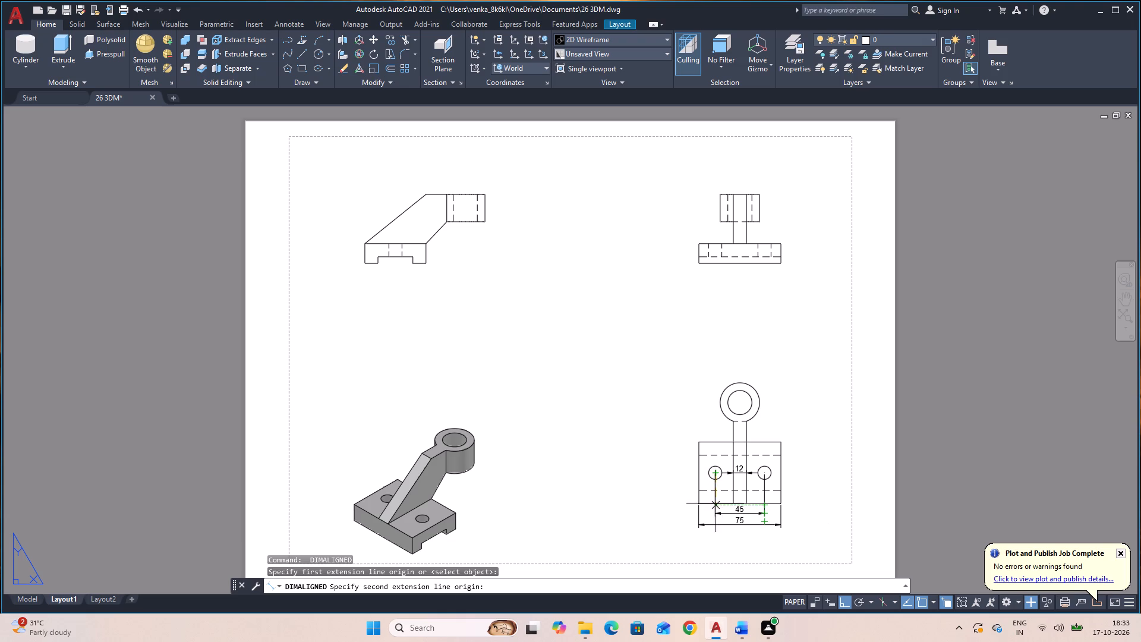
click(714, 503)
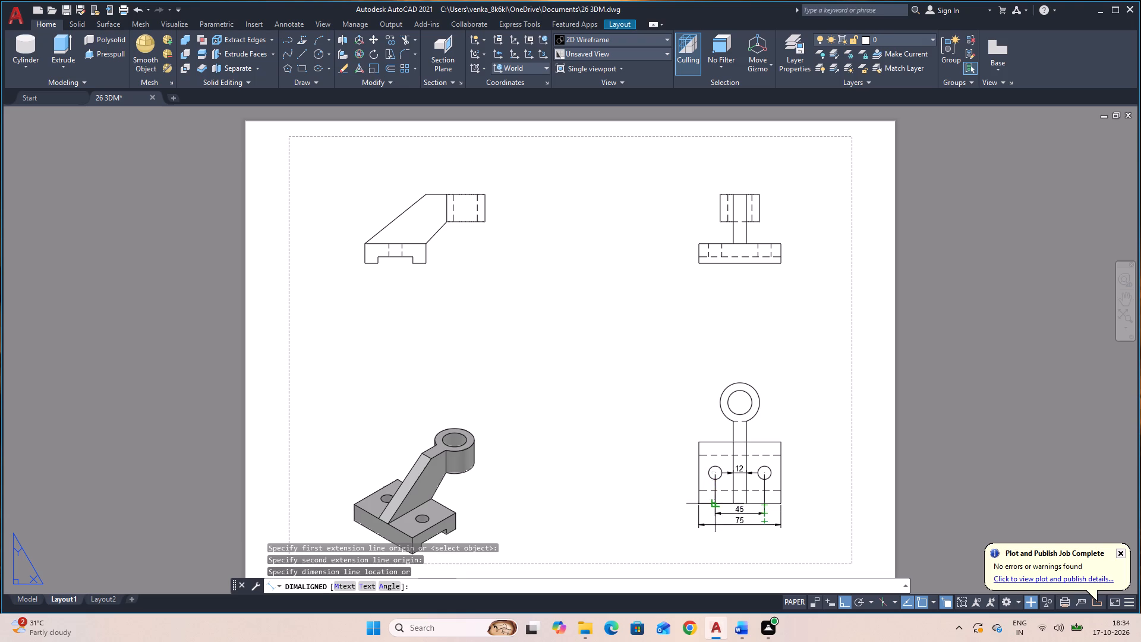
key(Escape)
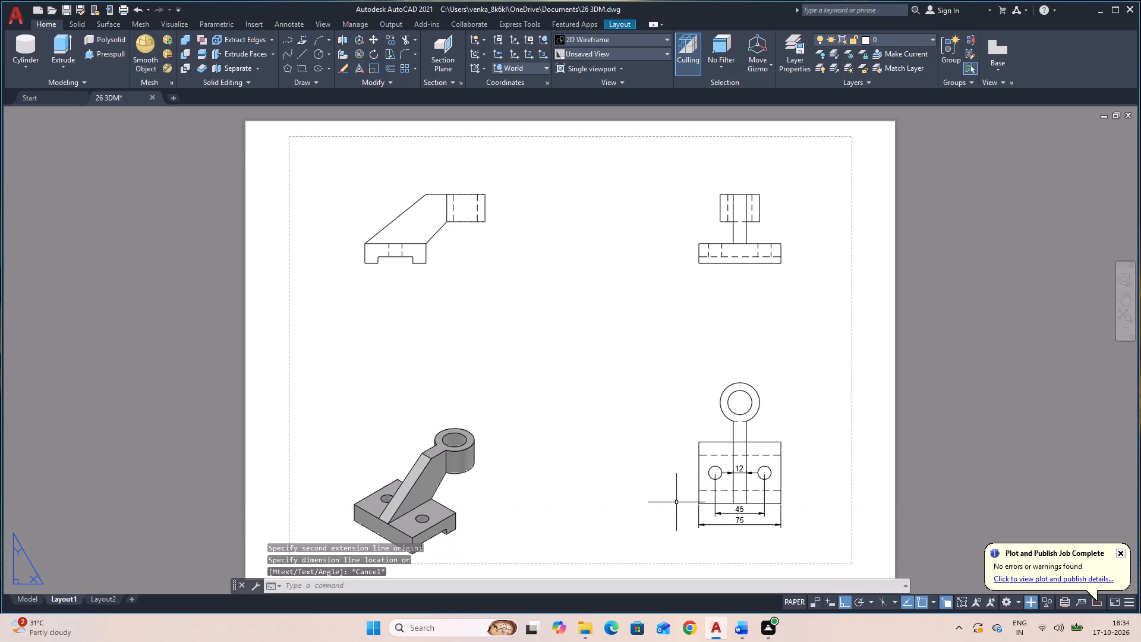
Add an aligned dimension in the top view from the left mounting hole's centre to the base's lower edge, placed just inside the base's left edge.
key(space)
scroll(710, 492, up, 2)
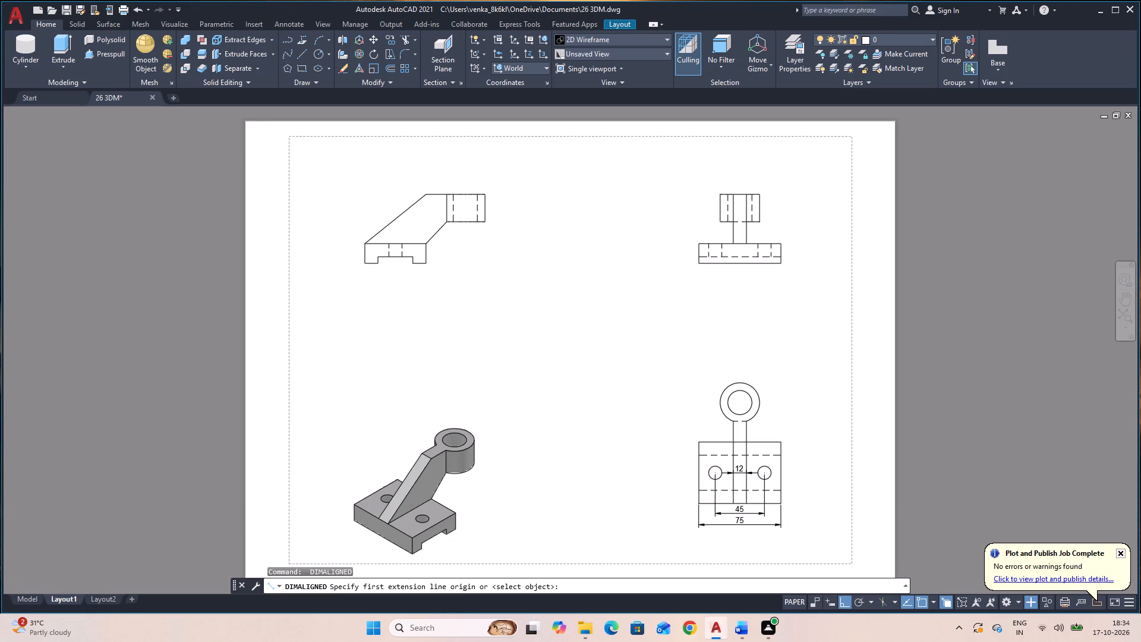
scroll(710, 492, up, 2)
click(729, 414)
scroll(729, 414, down, 3)
scroll(729, 414, up, 2)
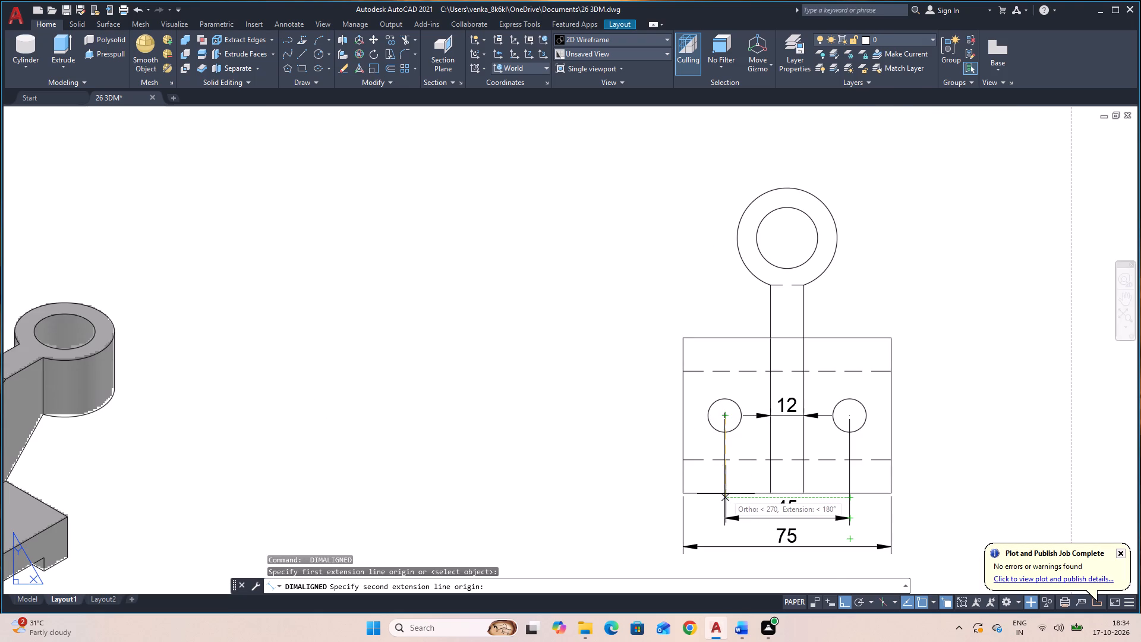
scroll(726, 494, up, 4)
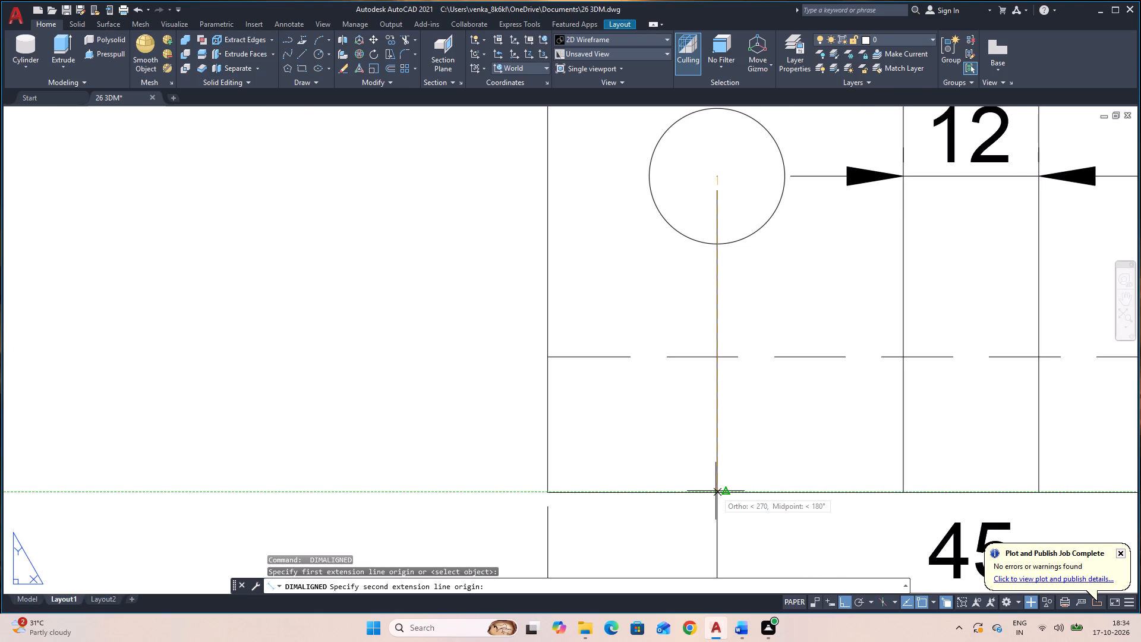
click(524, 492)
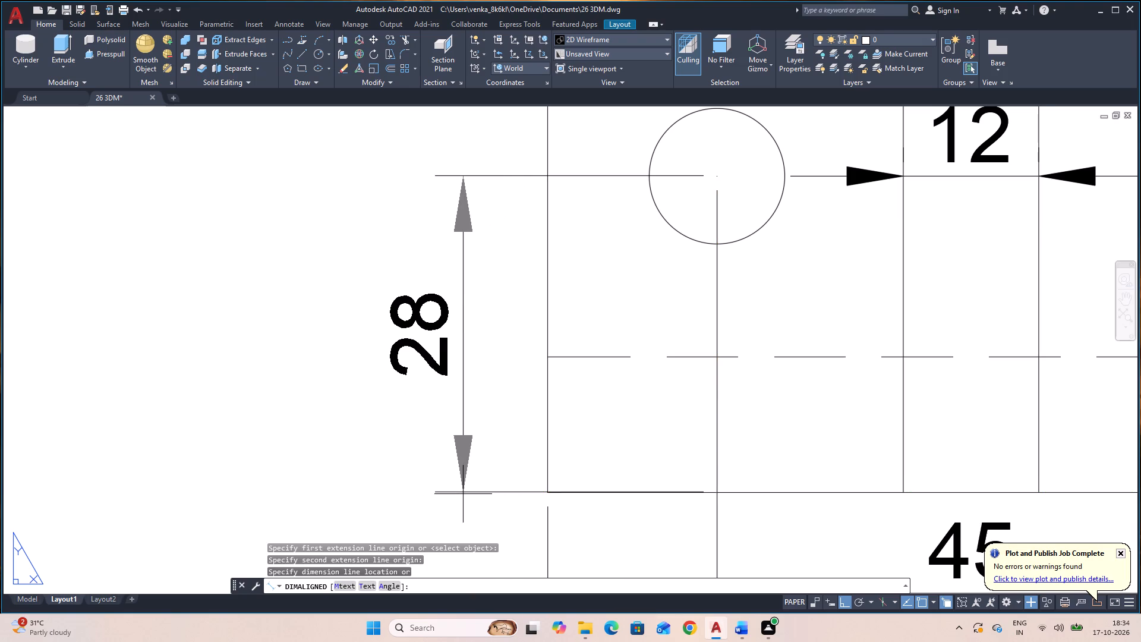
scroll(463, 494, down, 2)
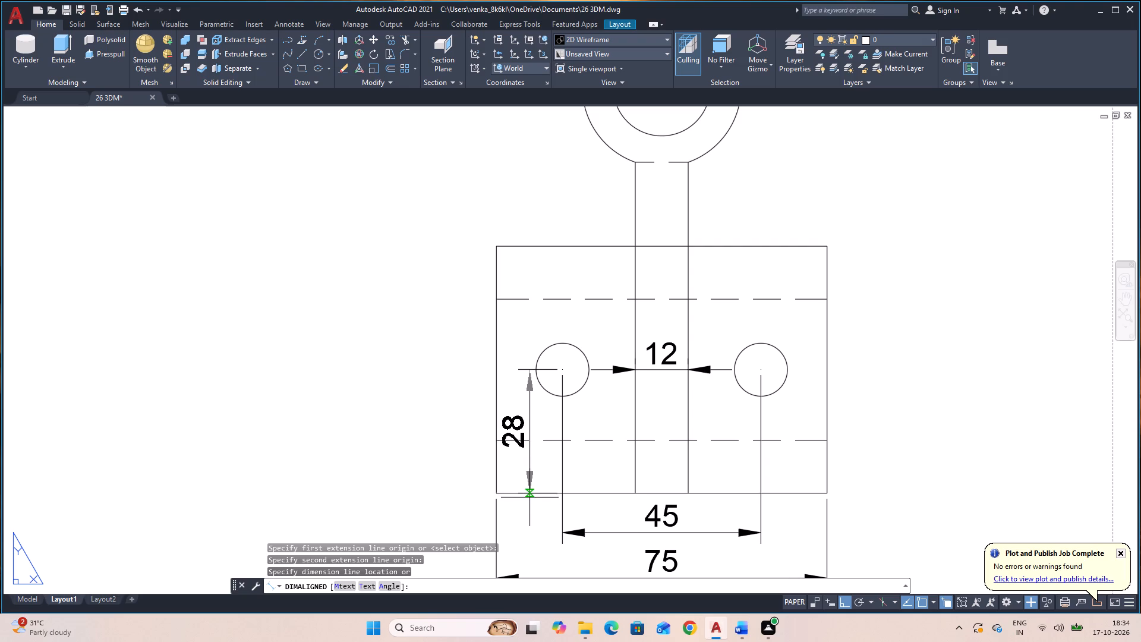
click(530, 498)
Dimension the bracket's overall height in the side view with the sloping rib, placing the dimension to the left of the base.
scroll(525, 498, down, 2)
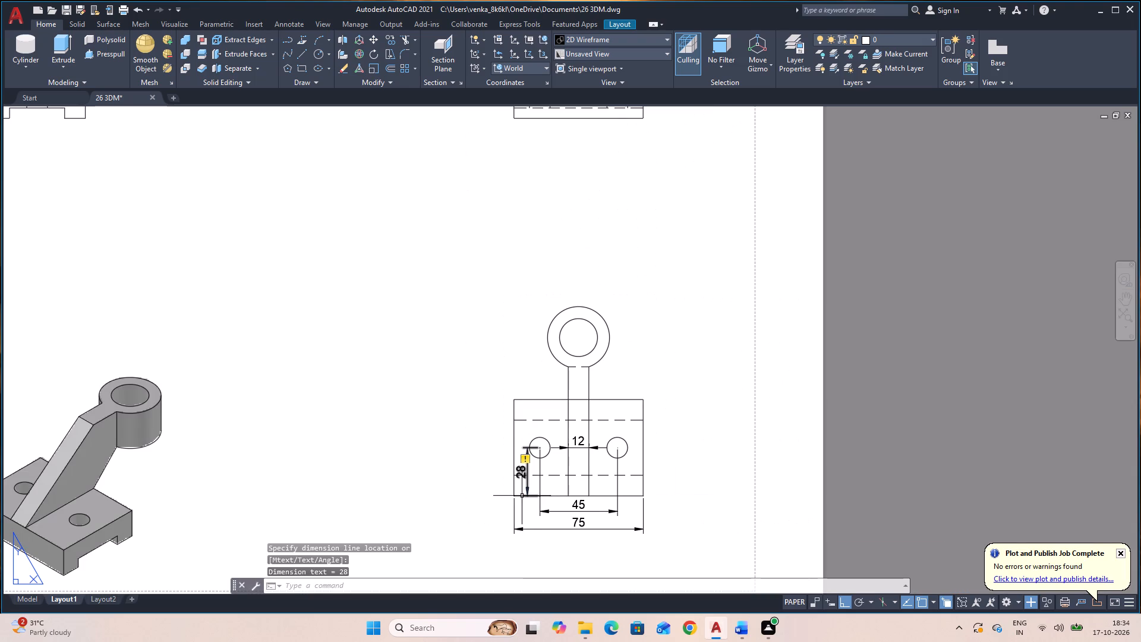
scroll(480, 441, down, 1)
middle_drag(405, 436, 533, 459)
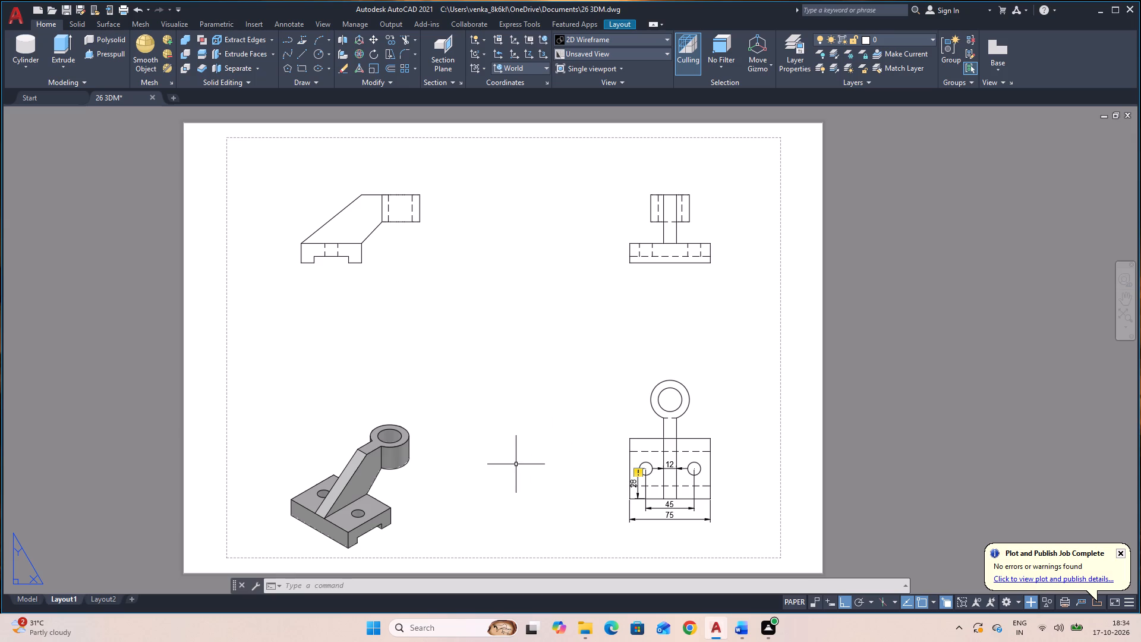
key(space)
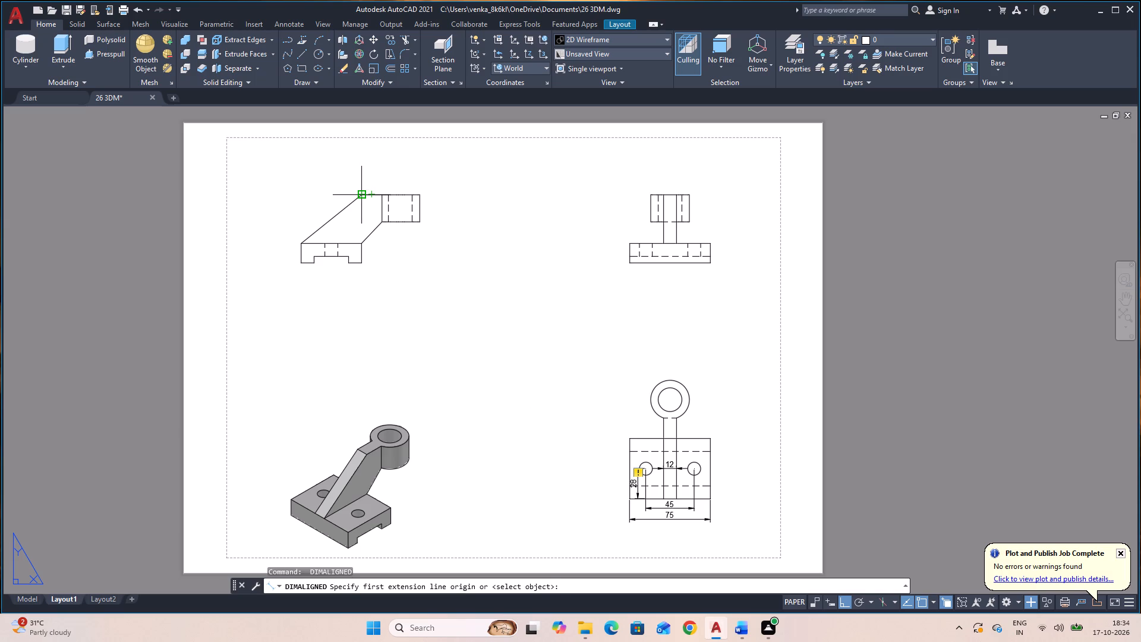
click(361, 197)
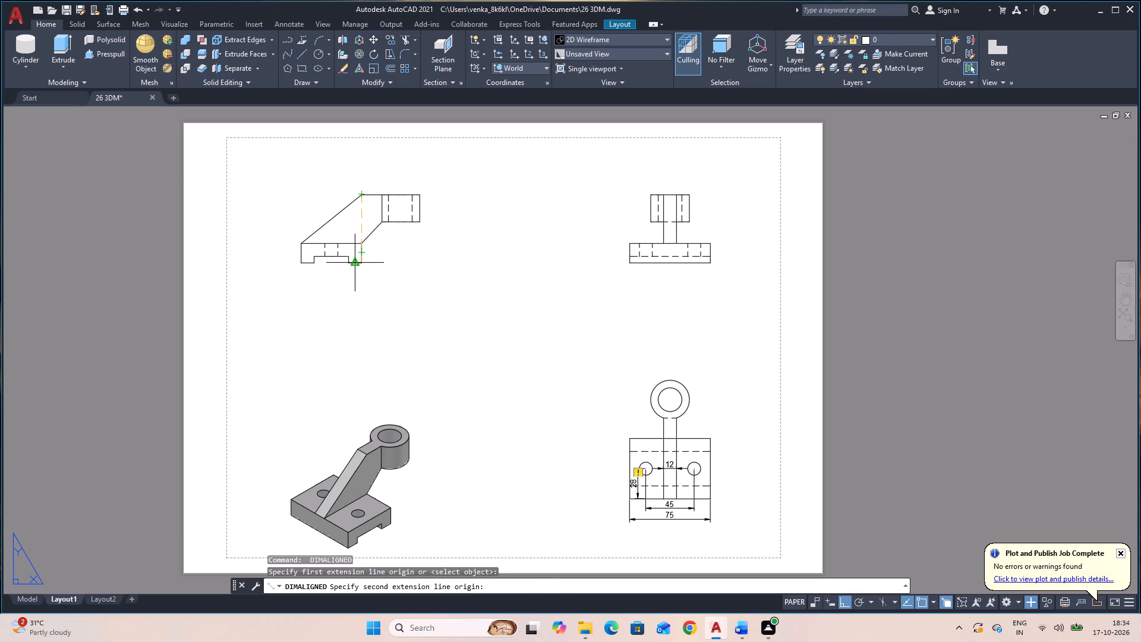
click(362, 263)
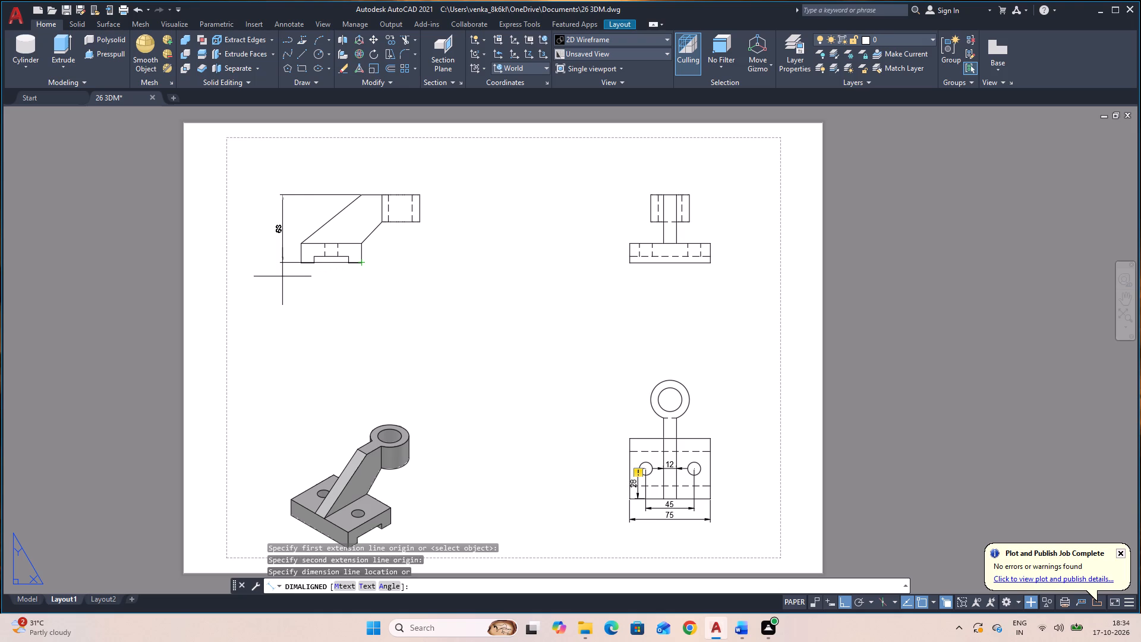
click(282, 276)
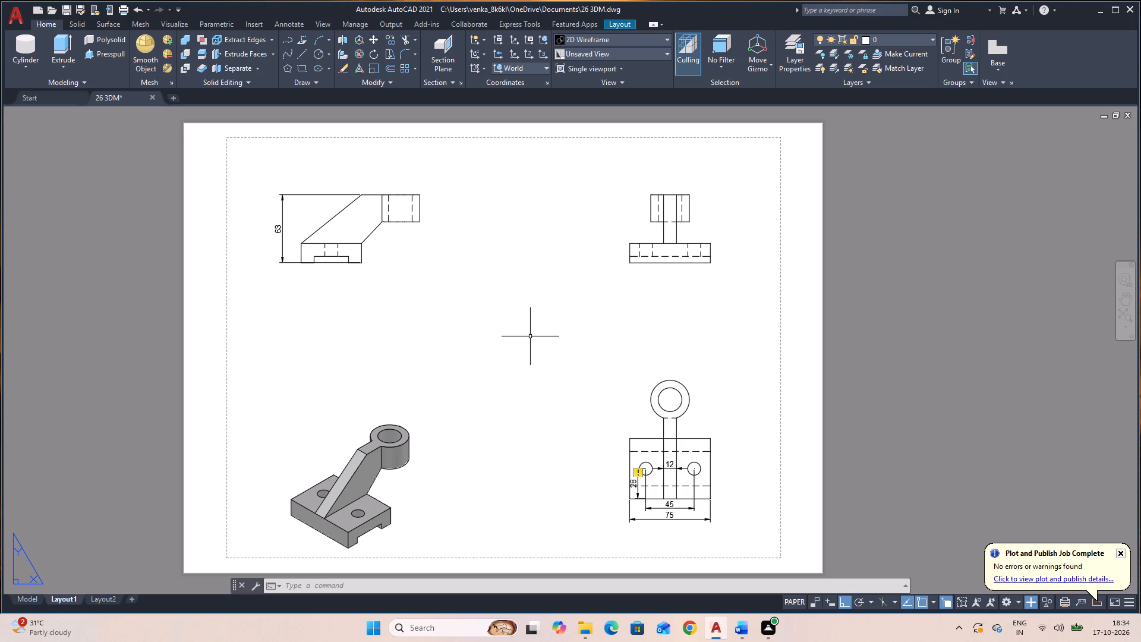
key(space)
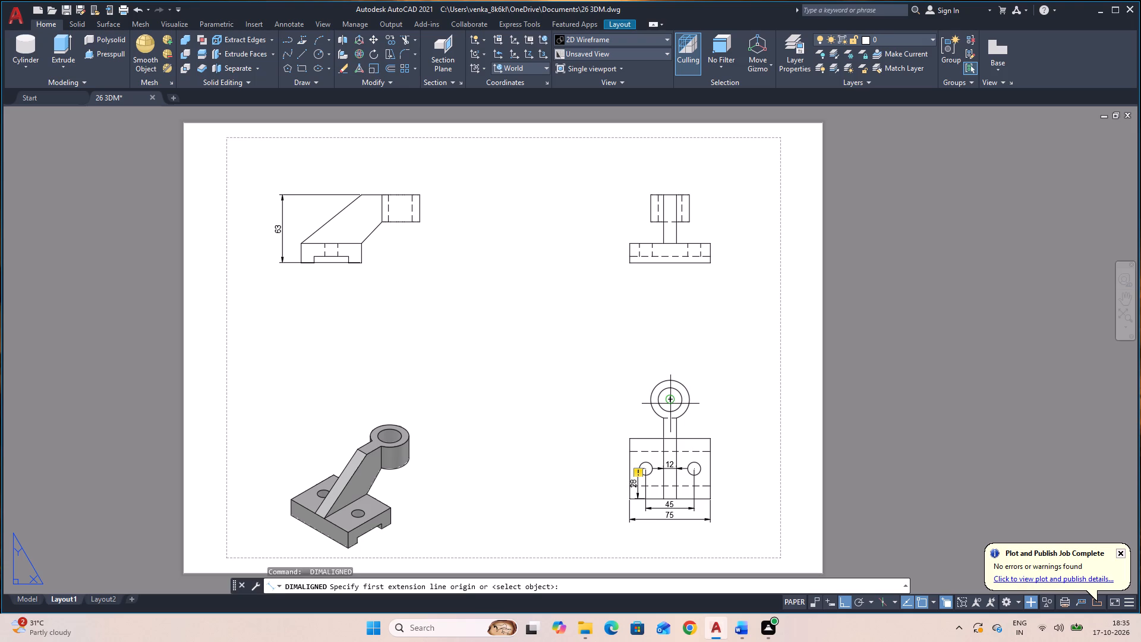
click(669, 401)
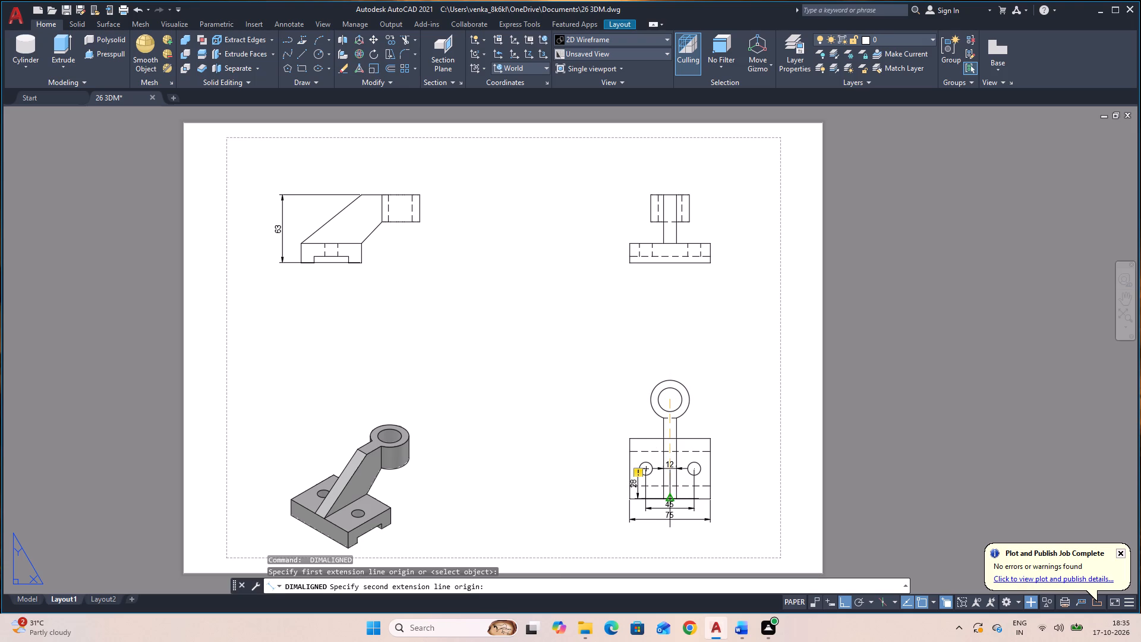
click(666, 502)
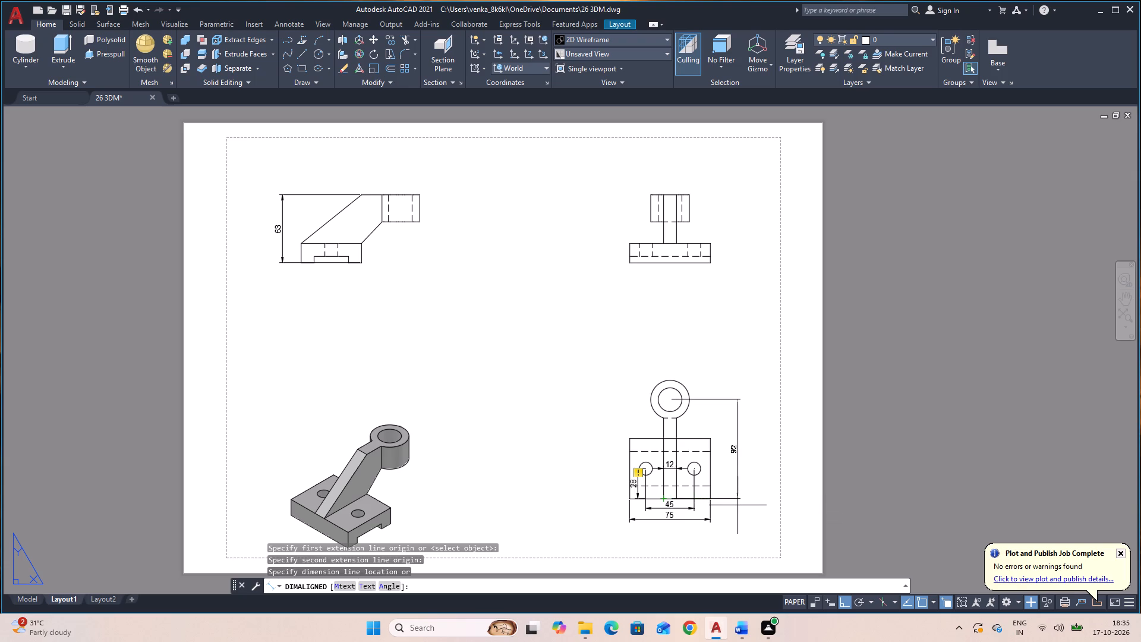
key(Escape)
Dimension the distance from the boss ring's centre to the base's lower edge in the top view, placed to the right of the base.
key(space)
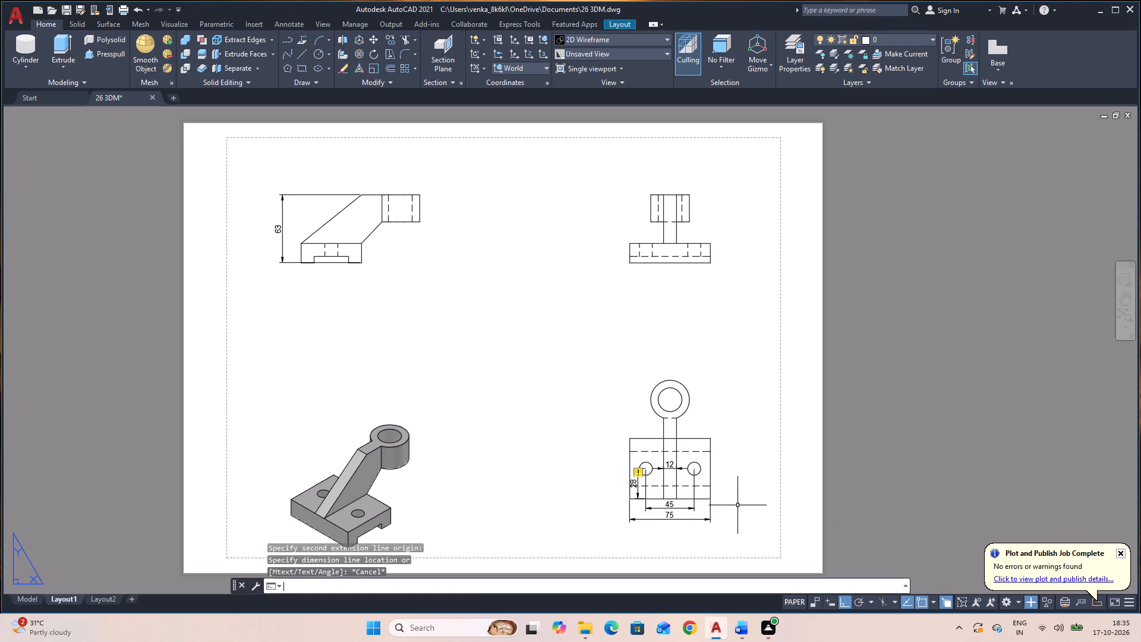
click(667, 401)
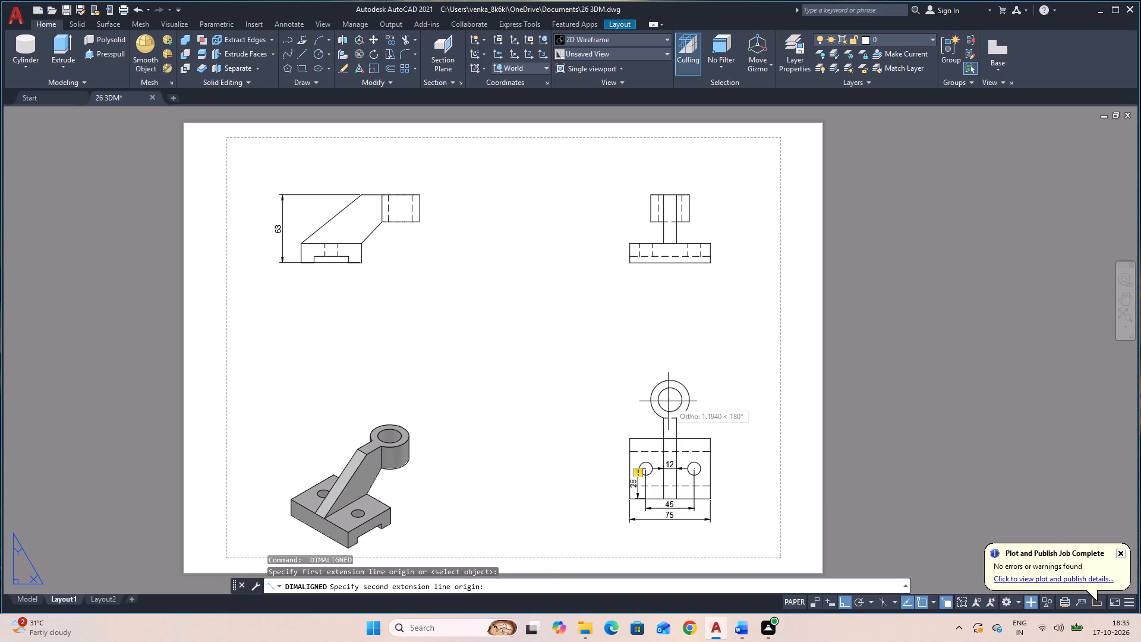
scroll(661, 641, up, 4)
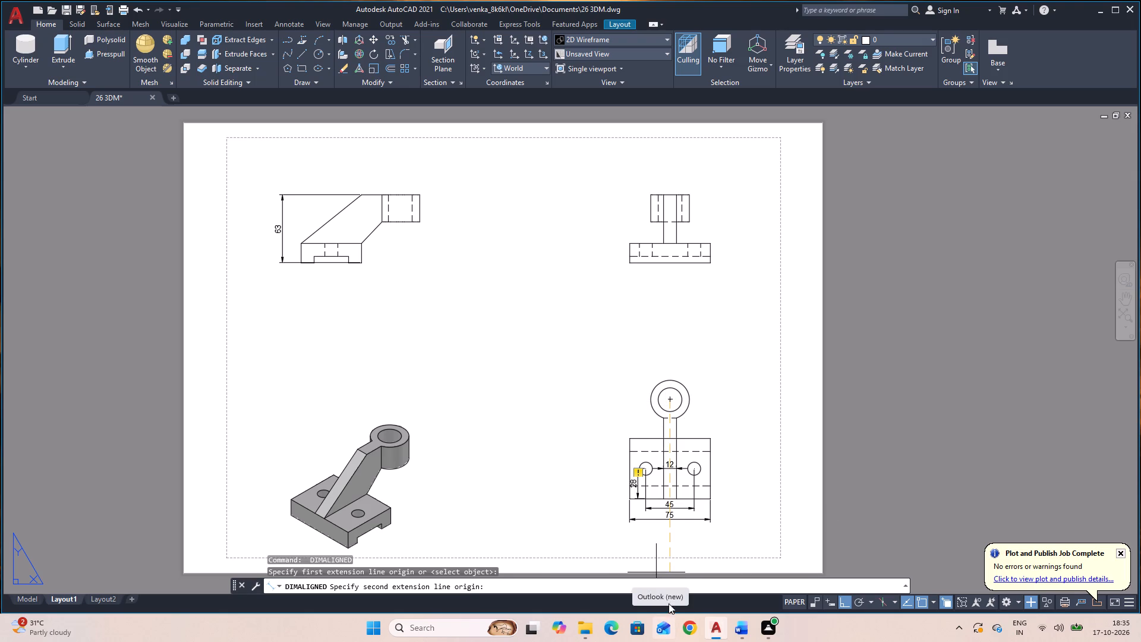
scroll(669, 525, up, 3)
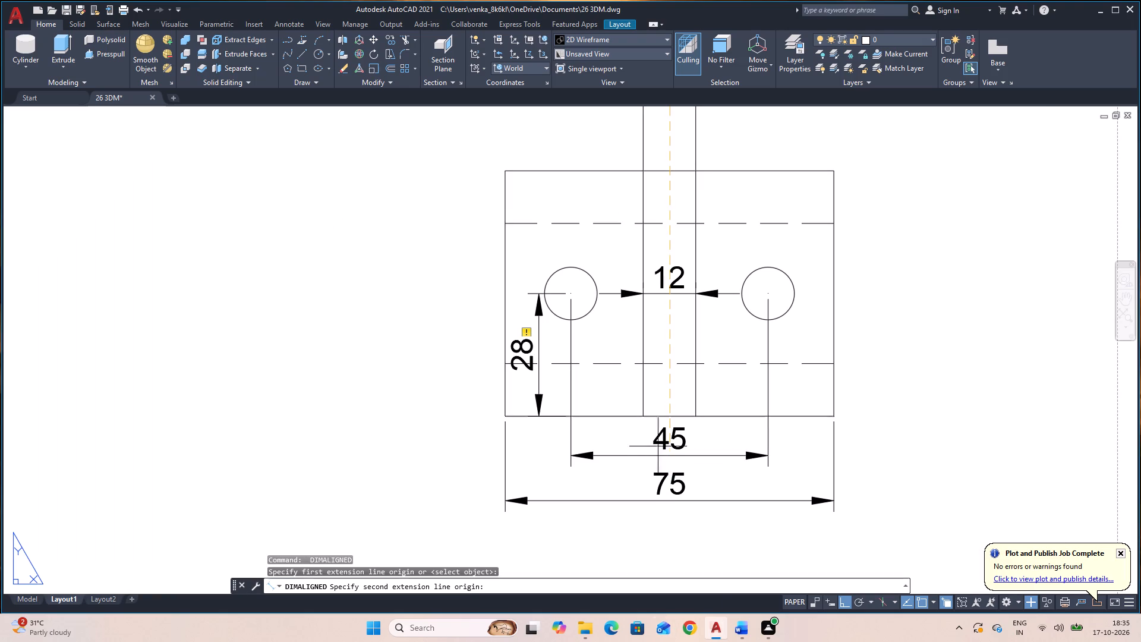
click(672, 417)
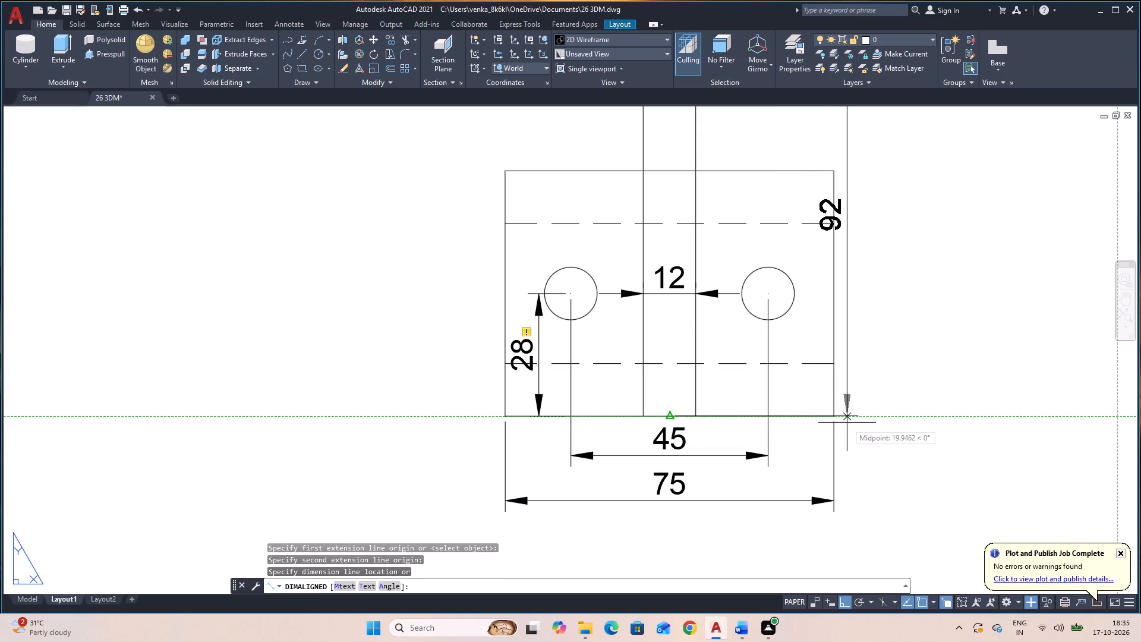
scroll(860, 432, down, 2)
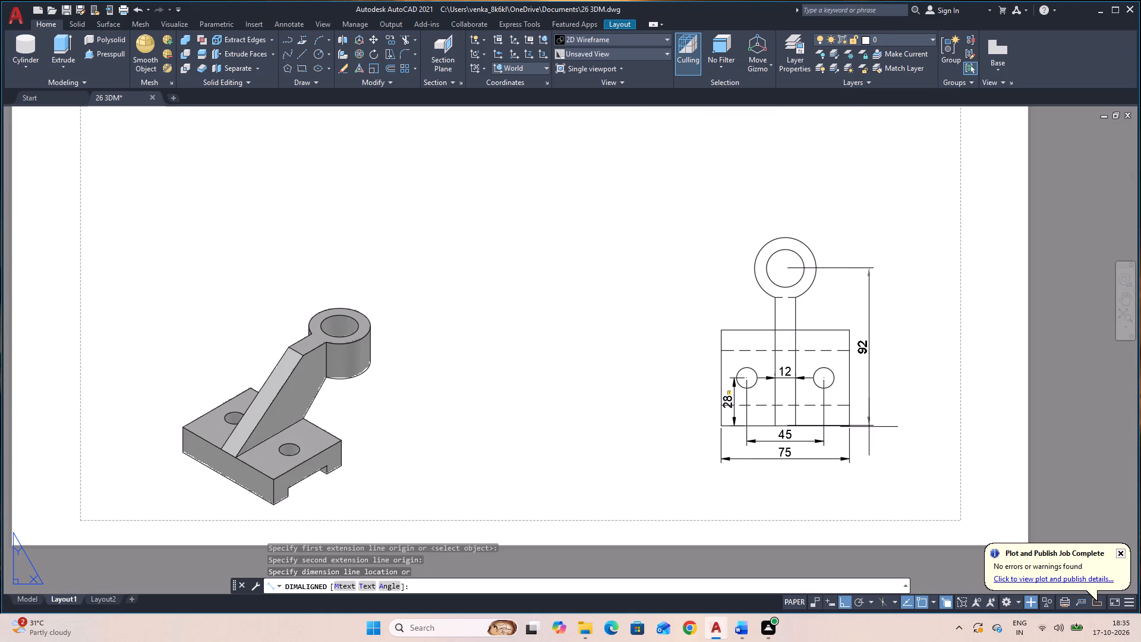
click(874, 427)
Dimension the width of the base's right foot beside the bottom slot in the side view, placed below the base.
scroll(579, 420, down, 1)
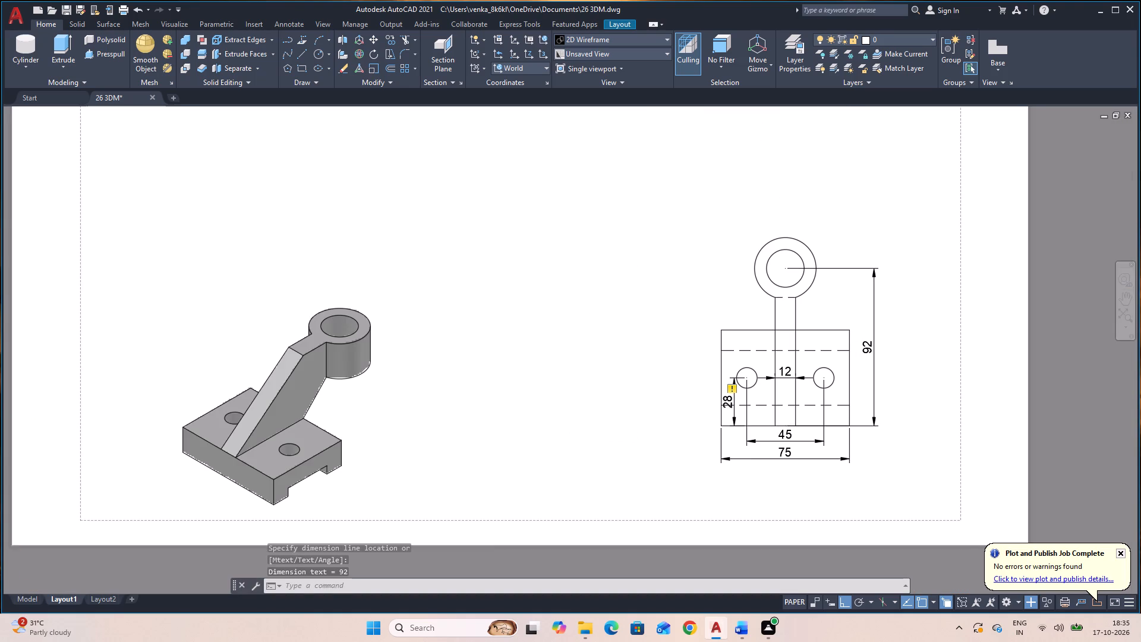
middle_drag(565, 395, 569, 461)
middle_drag(579, 446, 543, 423)
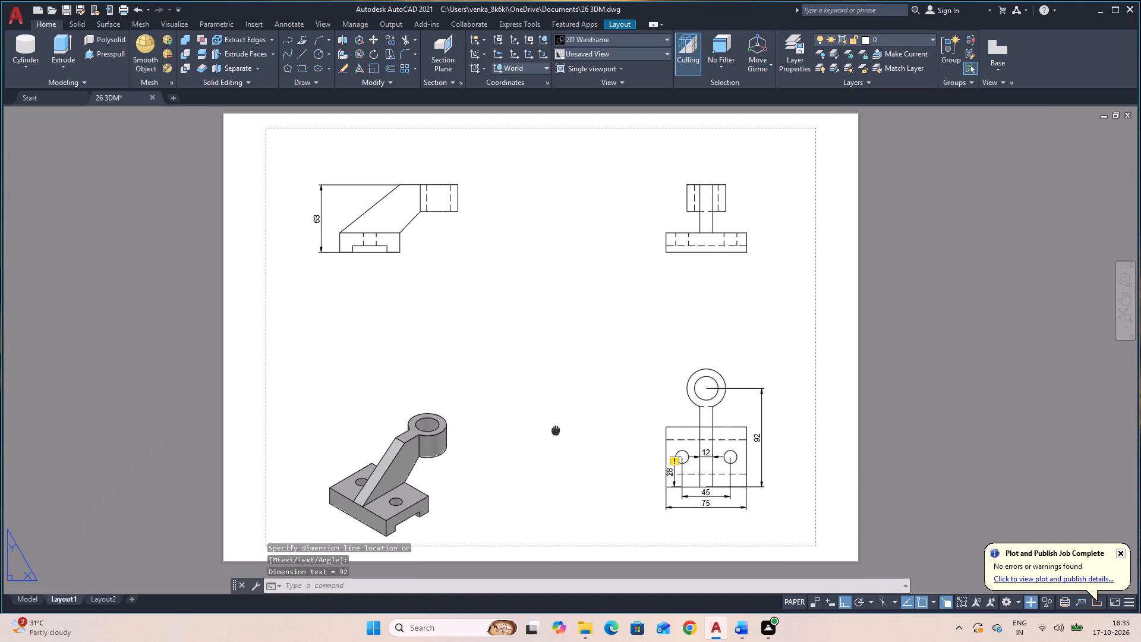
middle_drag(543, 423, 547, 464)
middle_drag(543, 446, 538, 427)
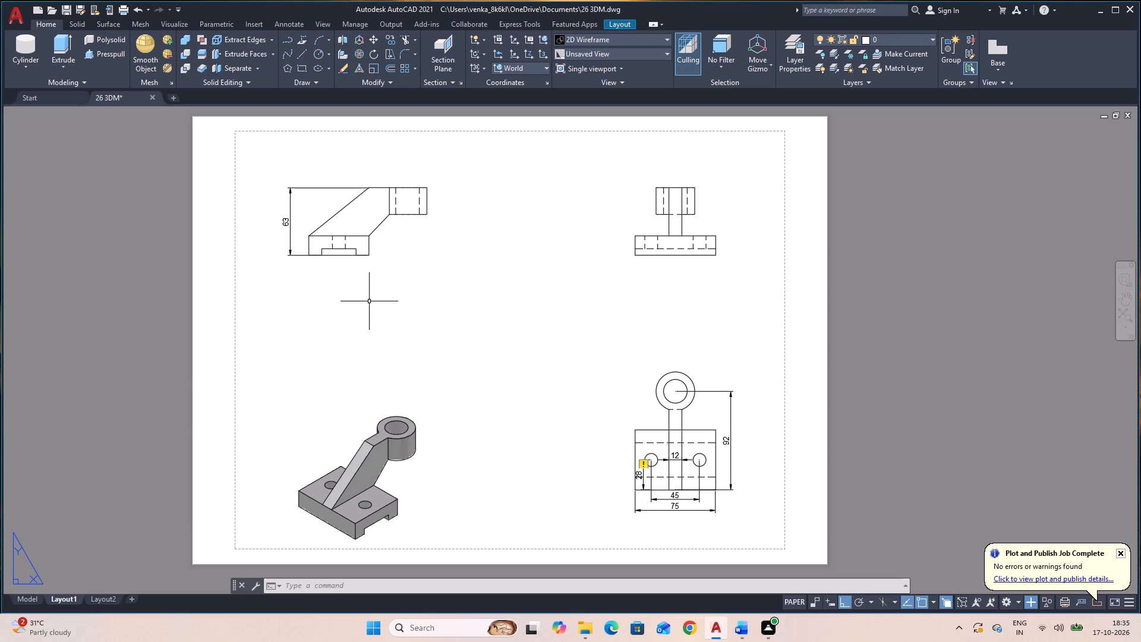
key(space)
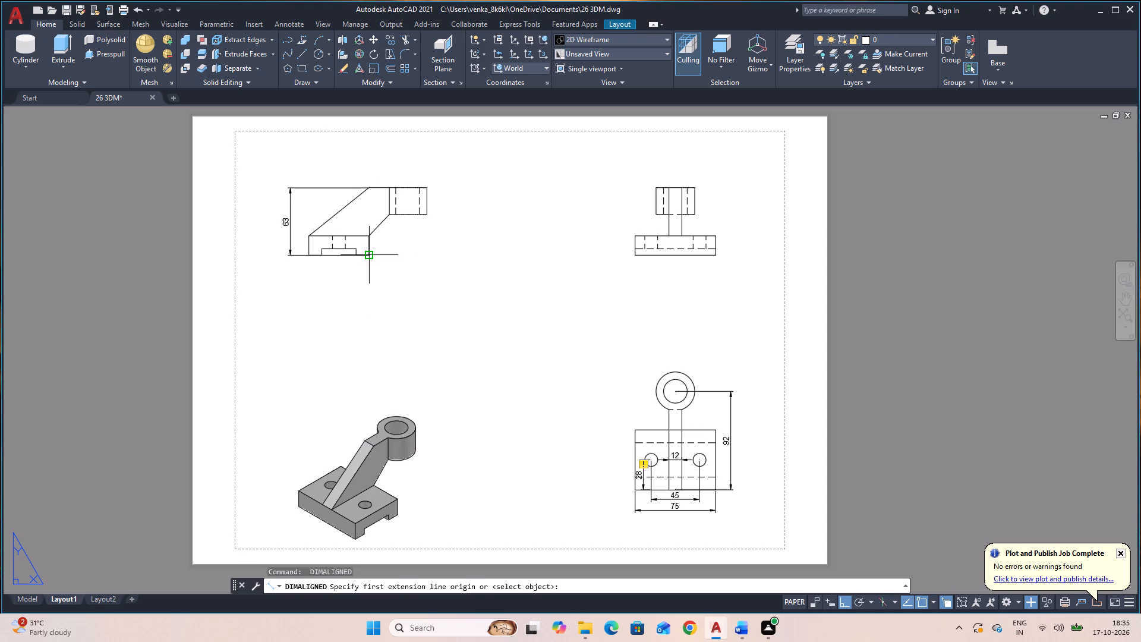
click(371, 256)
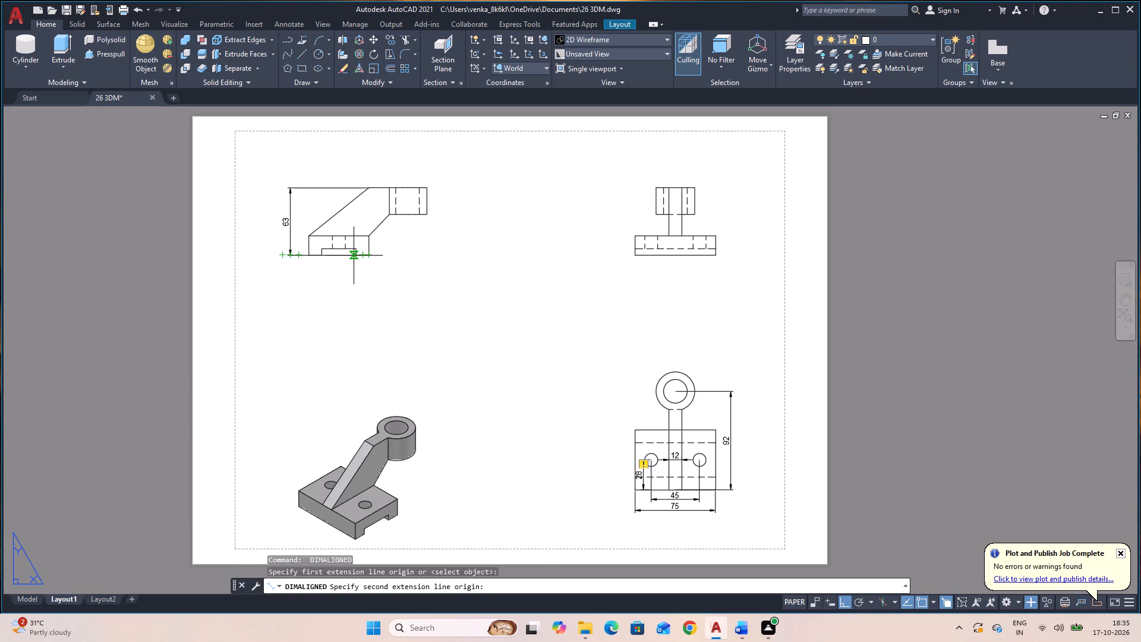
scroll(353, 256, up, 3)
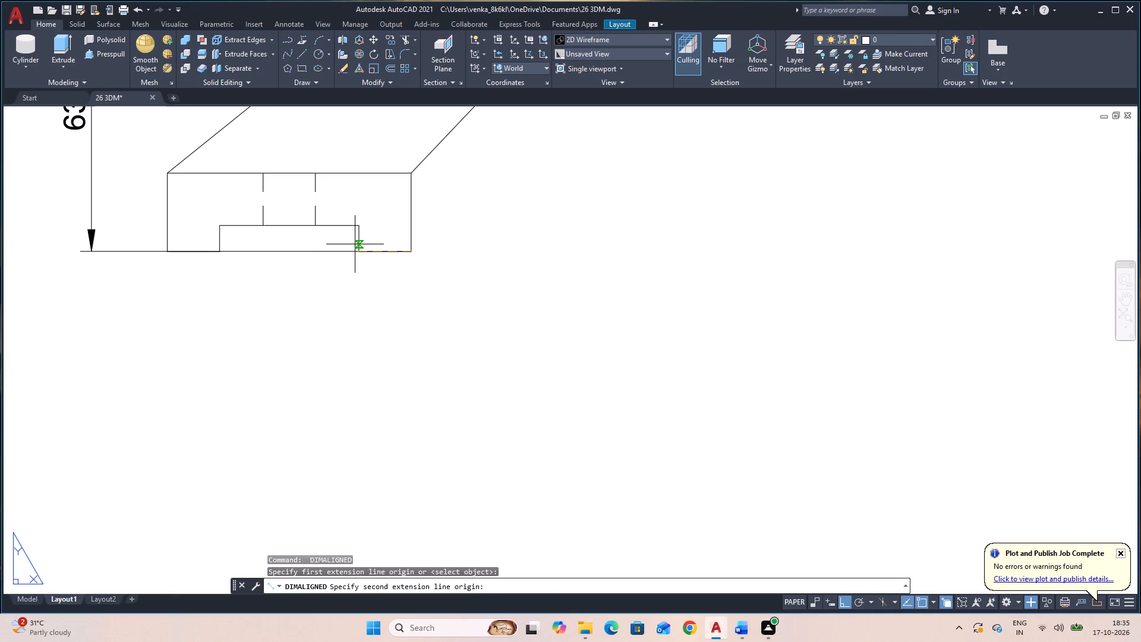
click(356, 251)
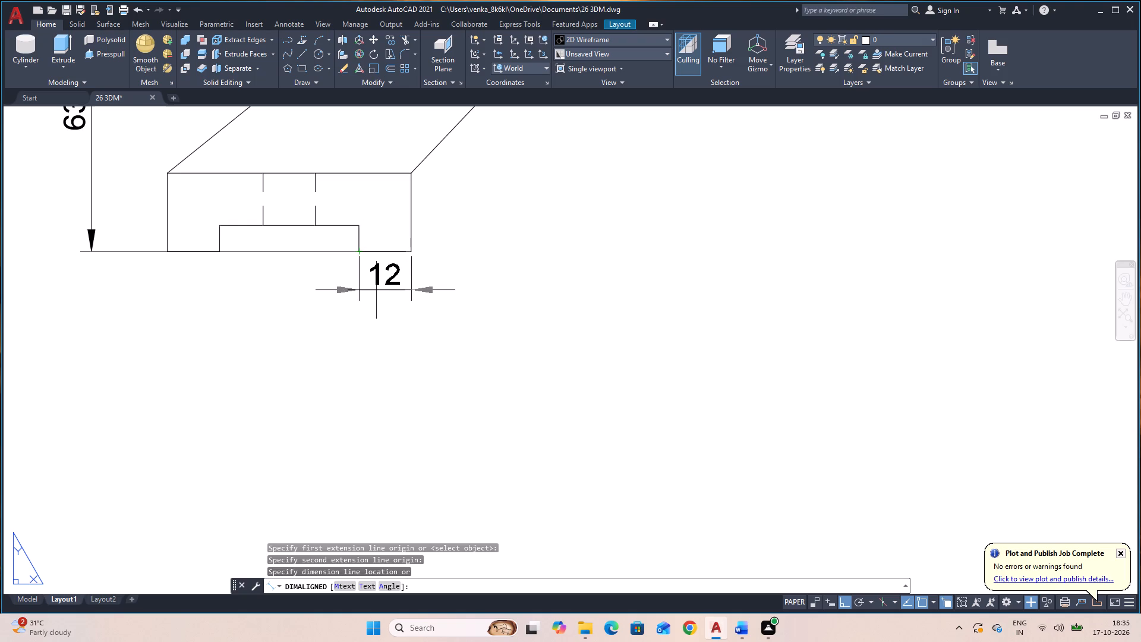
click(379, 291)
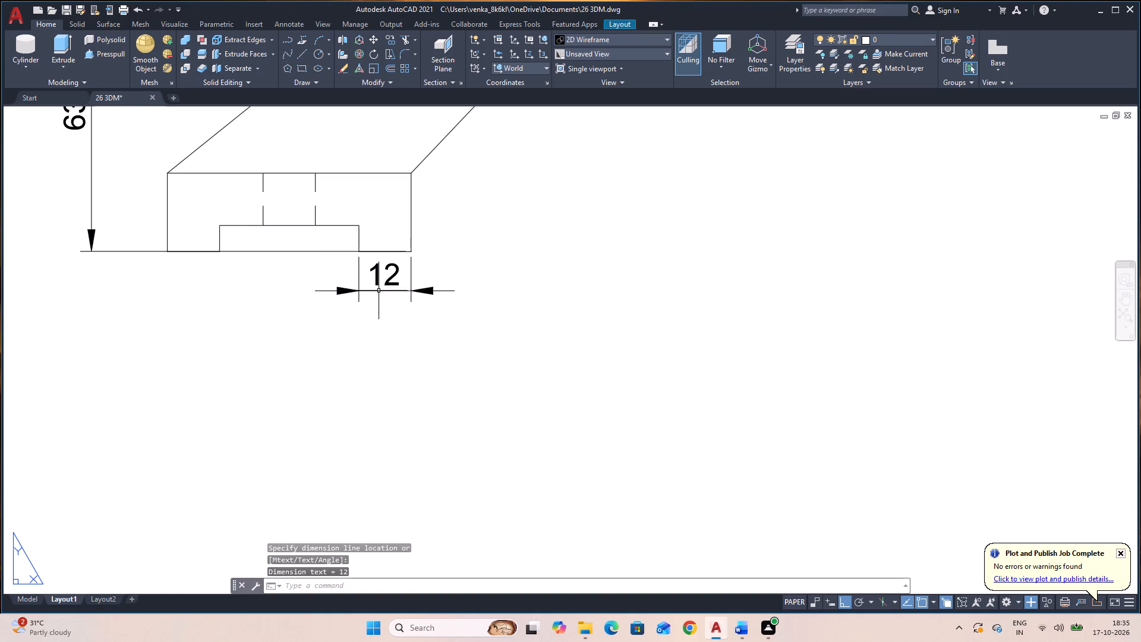
Dimension the bottom slot's width in the side view, placed in line with the foot width dimension.
key(space)
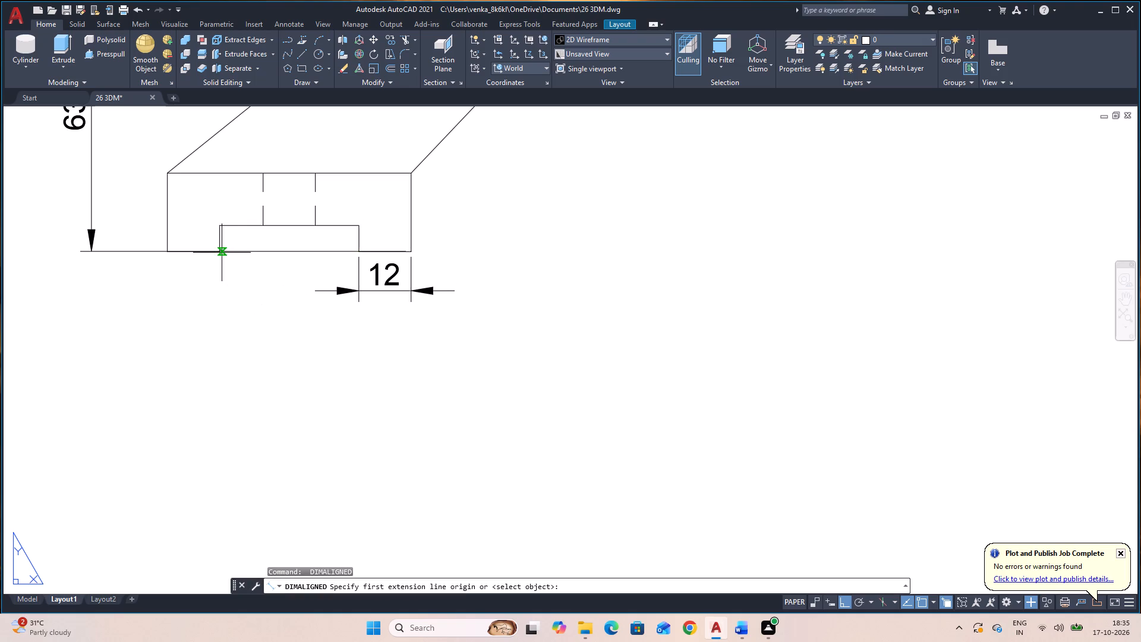
click(218, 227)
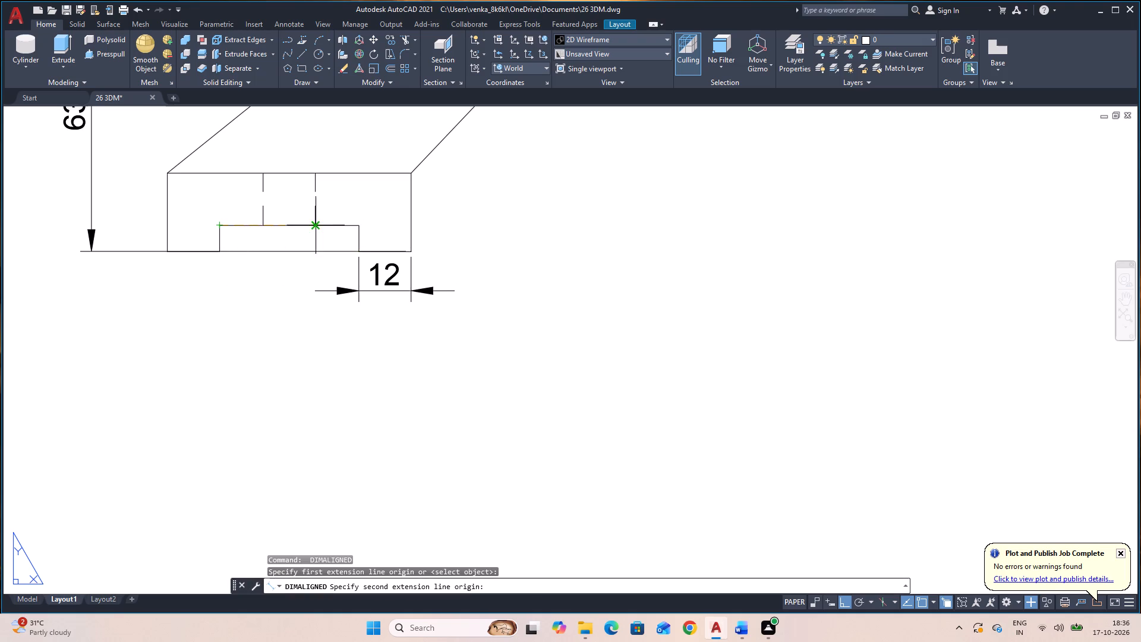
click(356, 225)
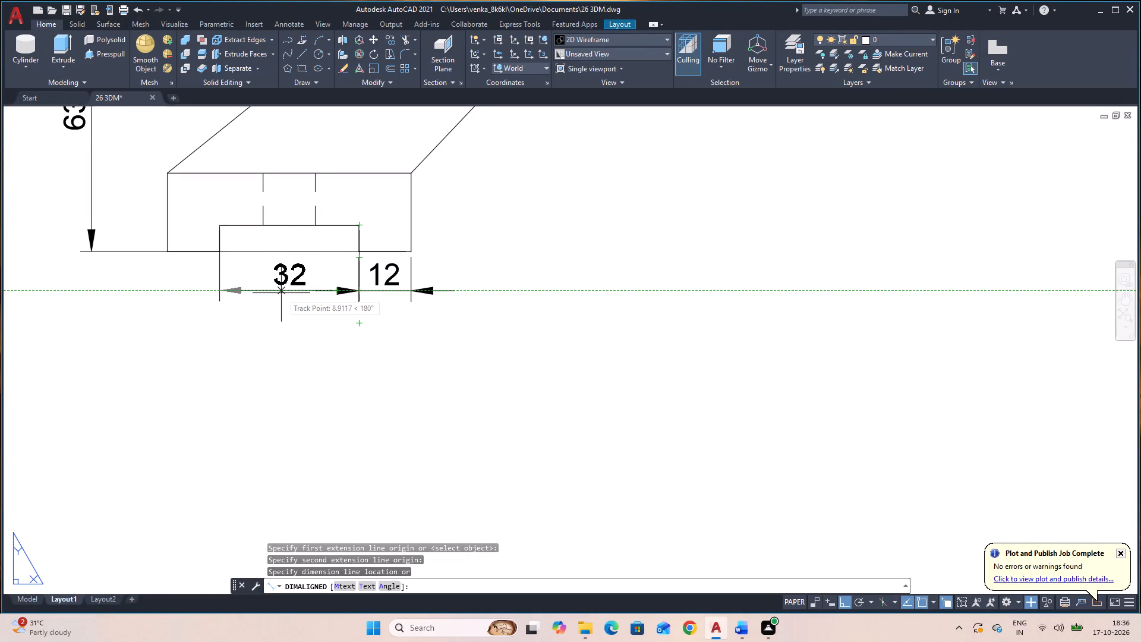
click(282, 293)
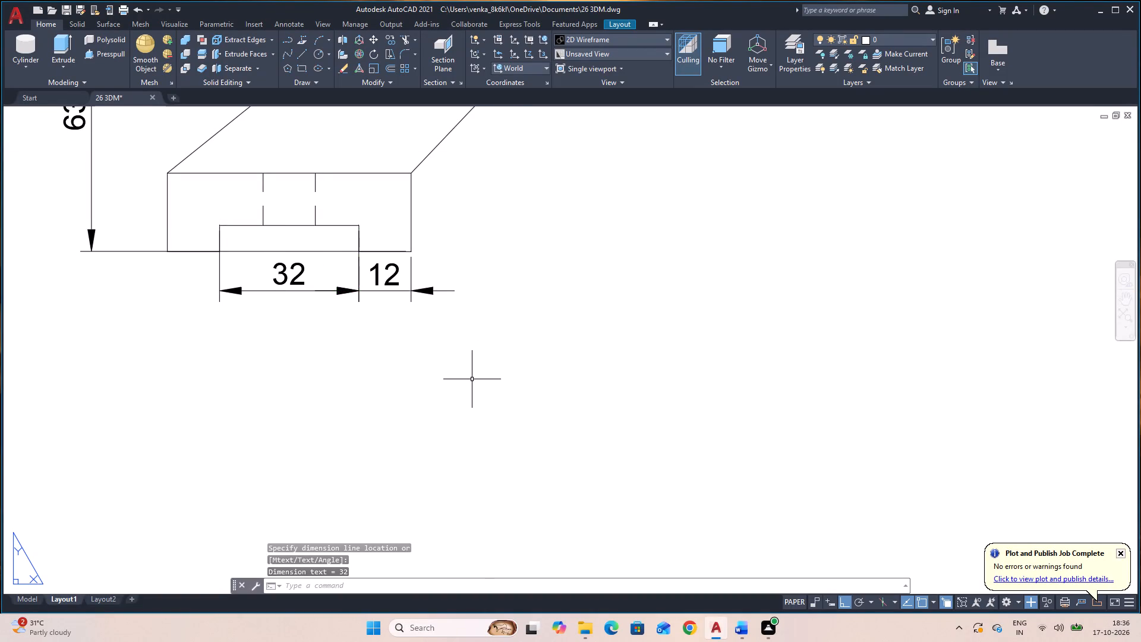
Dimension the bottom slot's depth in the side view with an aligned dimension placed inside the slot.
key(space)
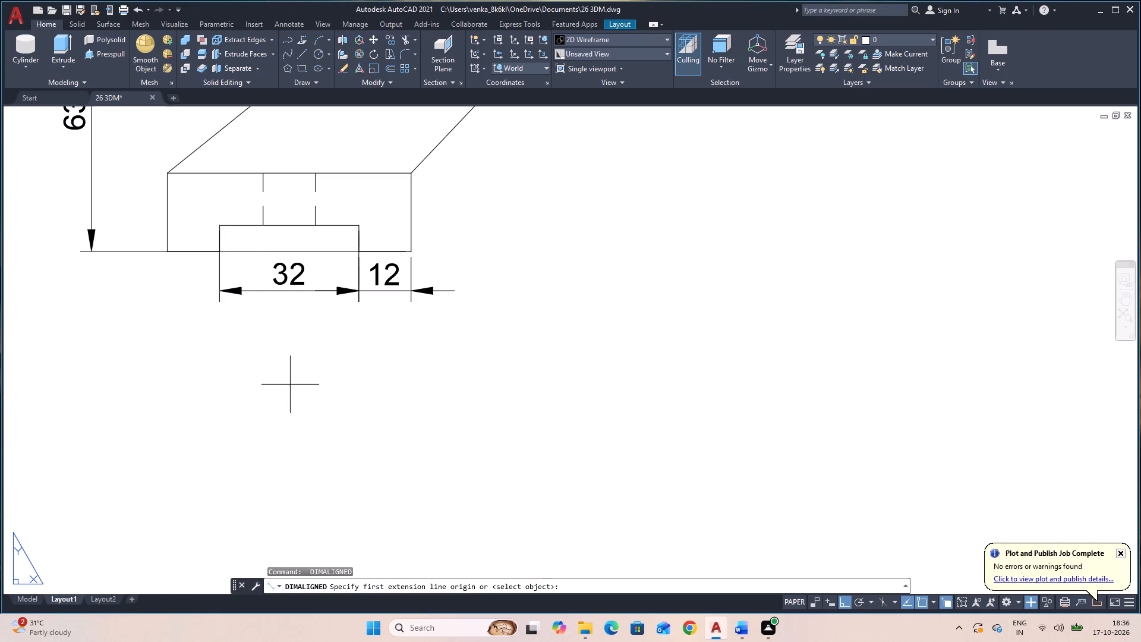
click(220, 224)
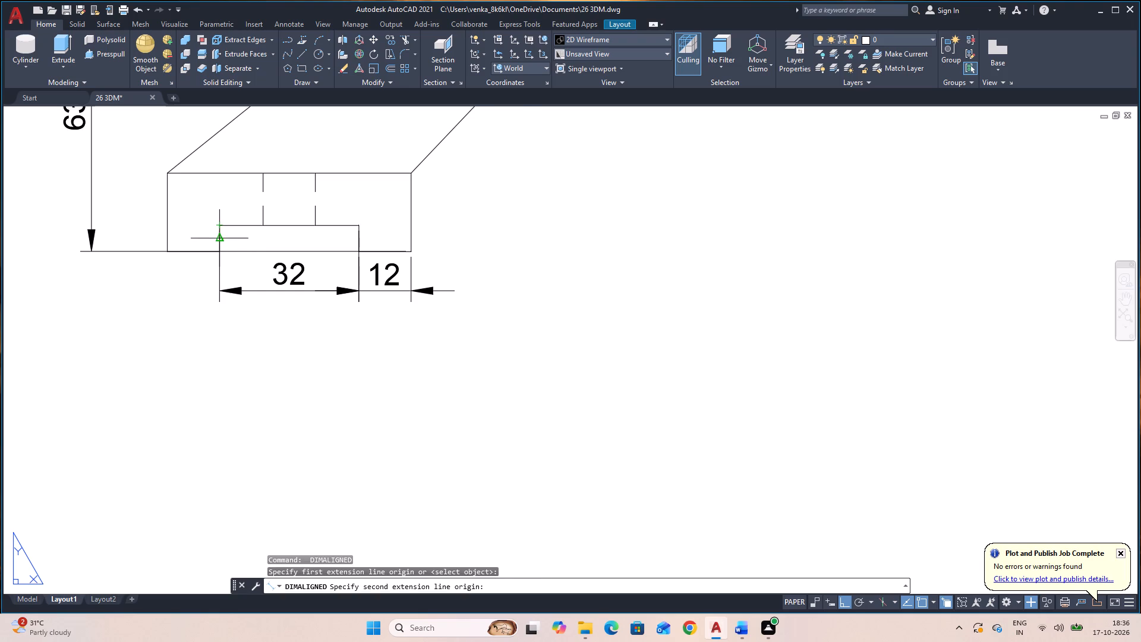
click(219, 248)
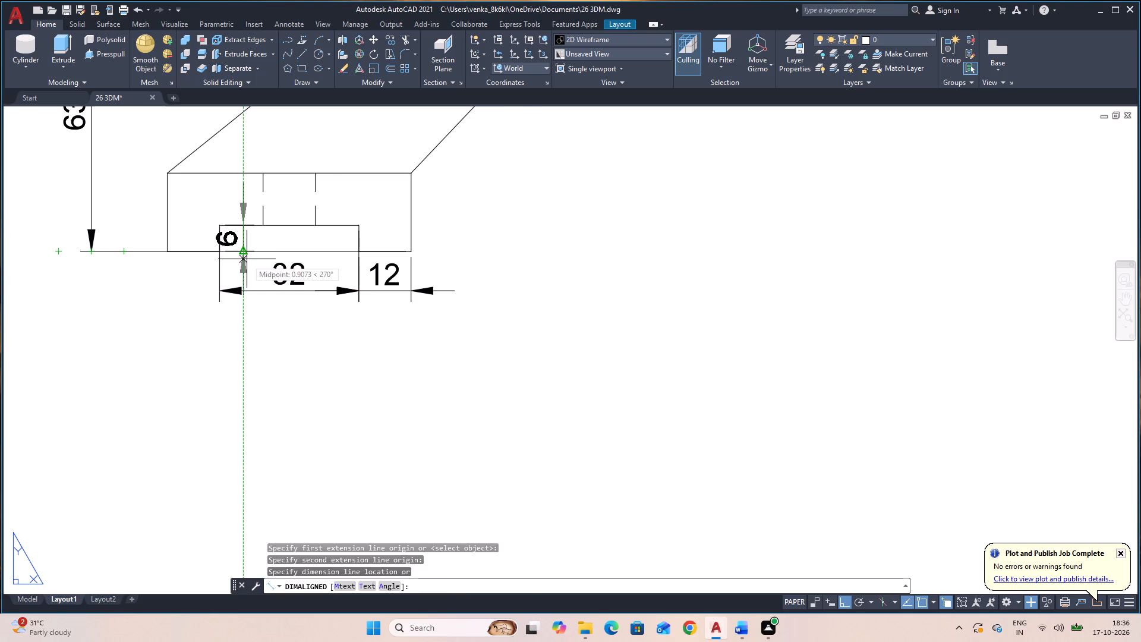
click(254, 260)
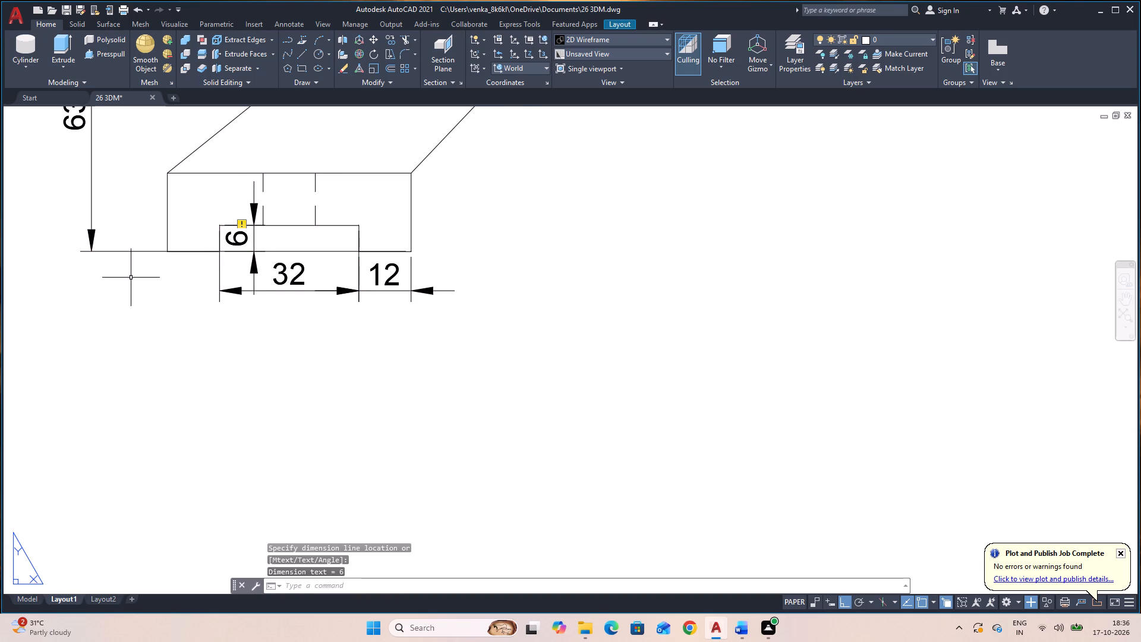
Add a diameter dimension to the boss ring's inner hole in the top view, placing the text to the ring's right.
scroll(145, 291, down, 3)
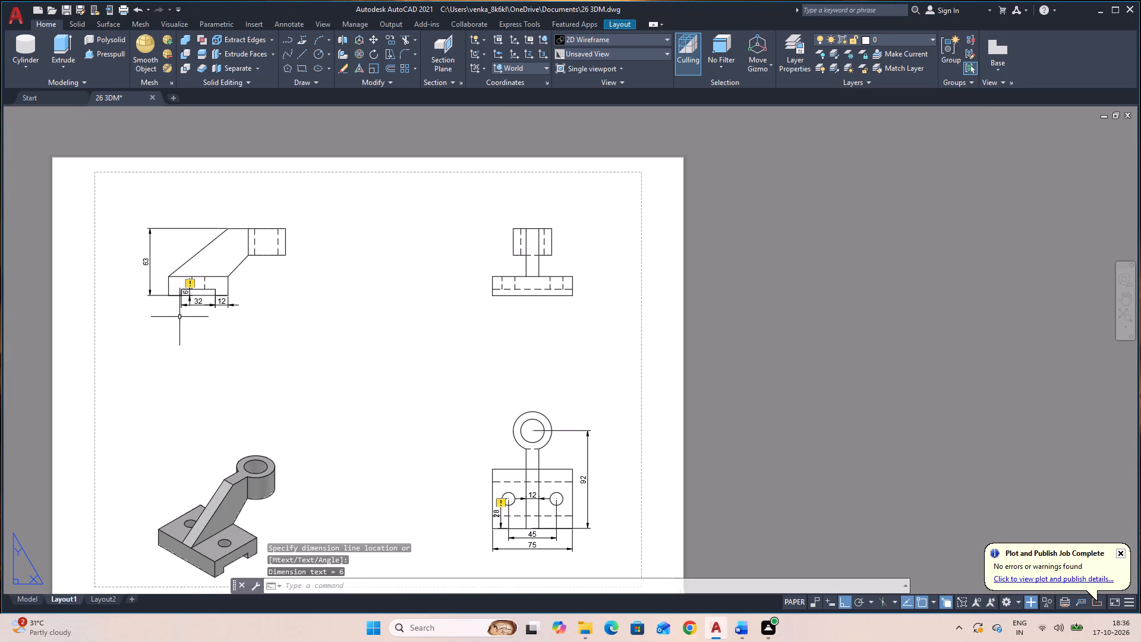
middle_drag(204, 328, 358, 294)
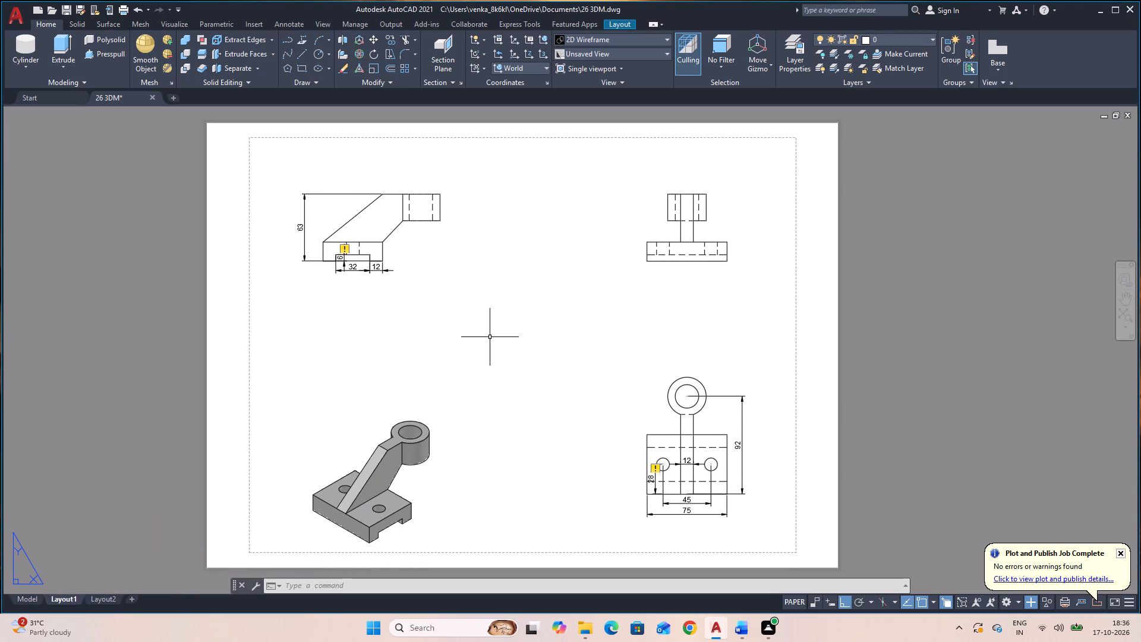
key(Escape)
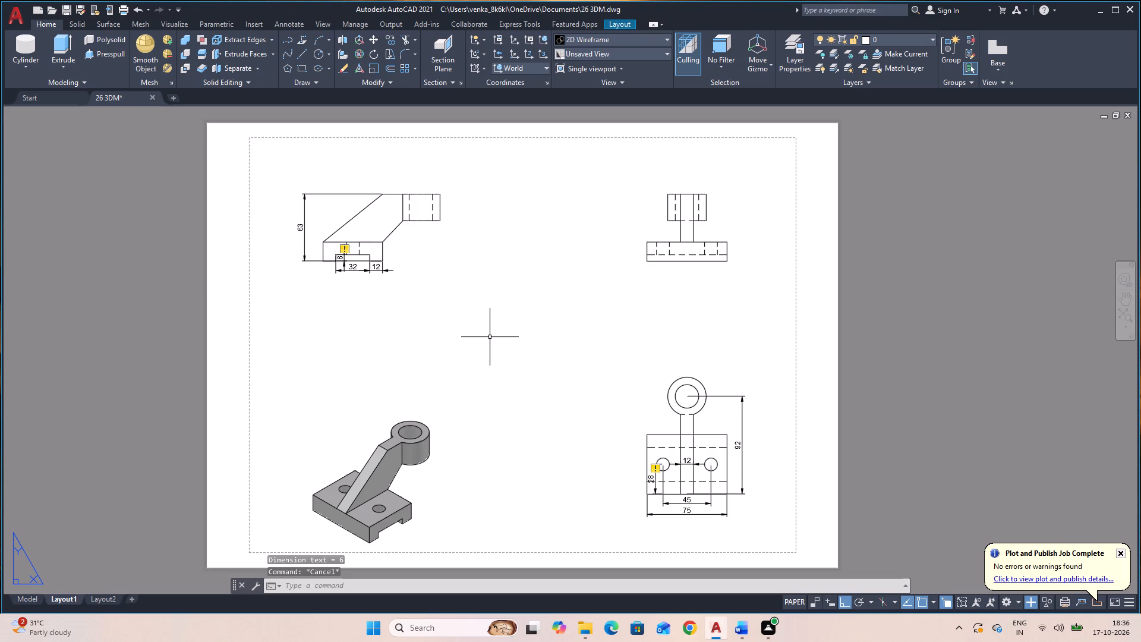
text(DD)
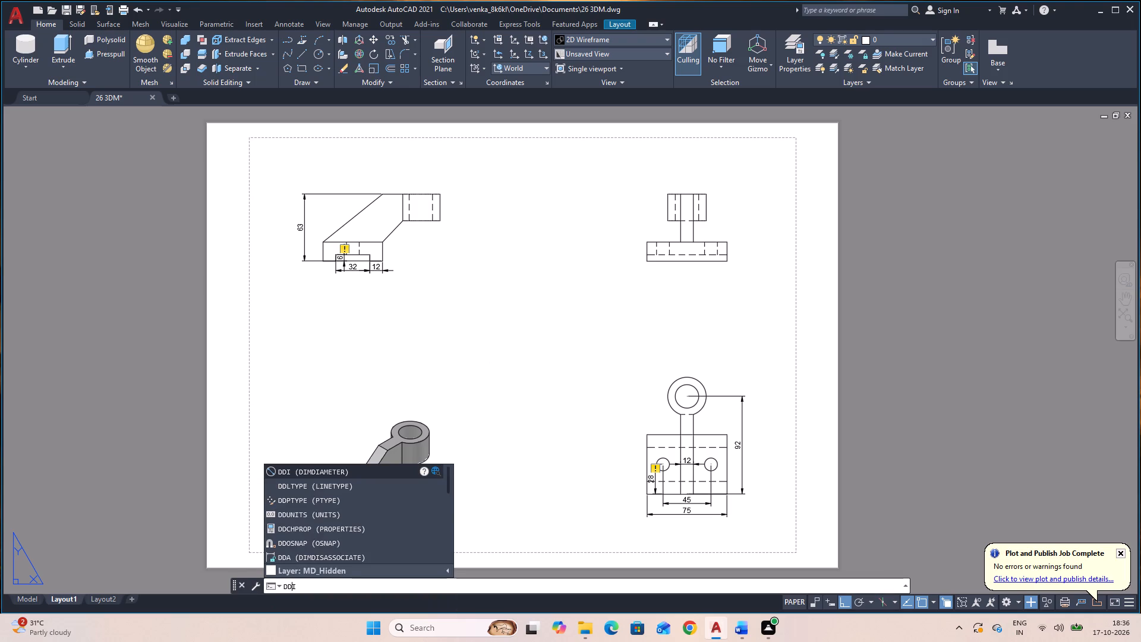
text(I)
key(space)
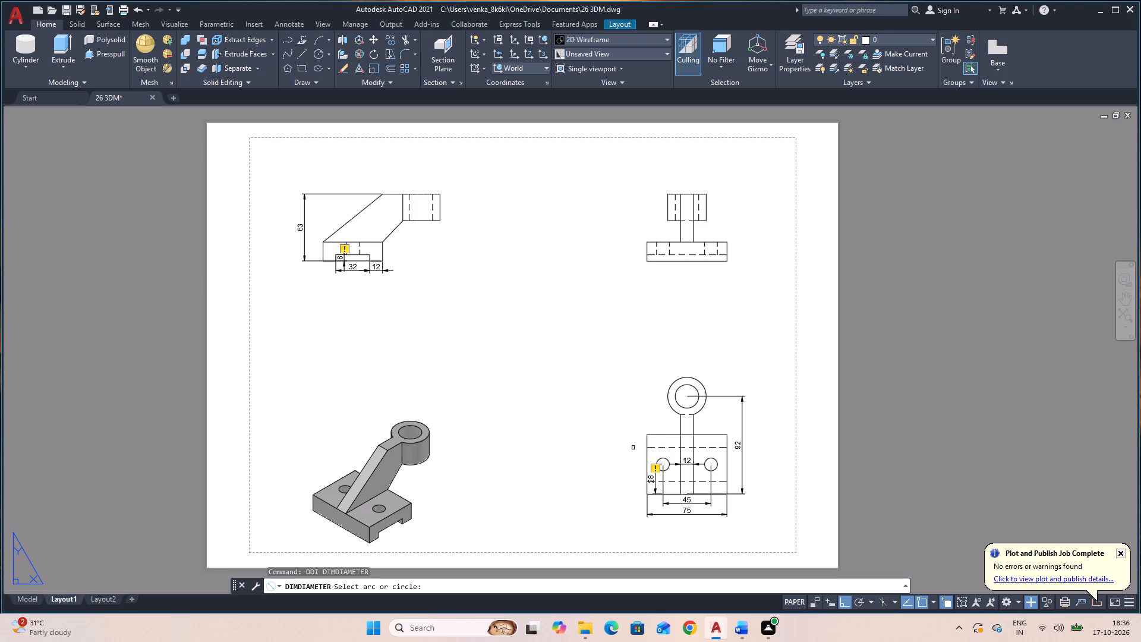
click(686, 384)
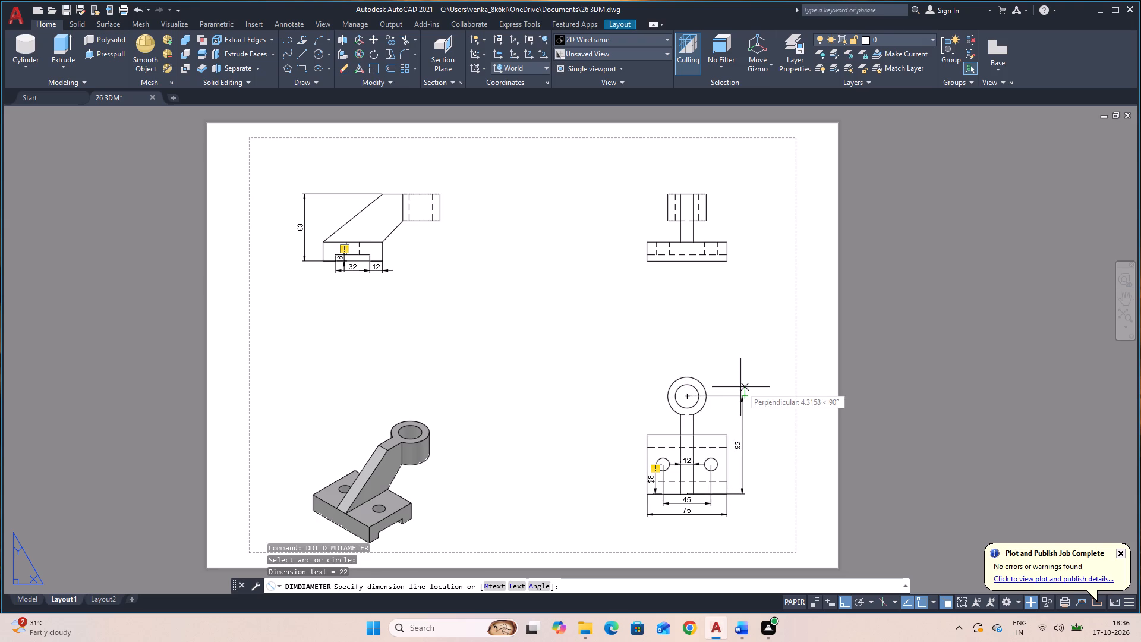
click(725, 388)
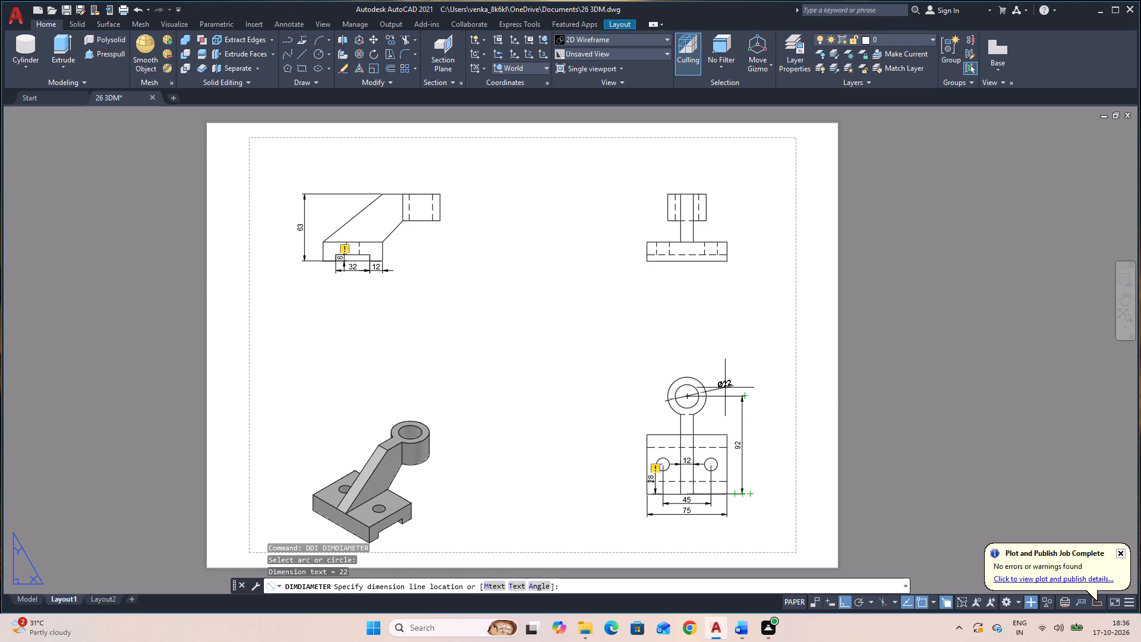
Add a diameter dimension to the boss ring's outer circle in the top view, placing the text to its left.
key(space)
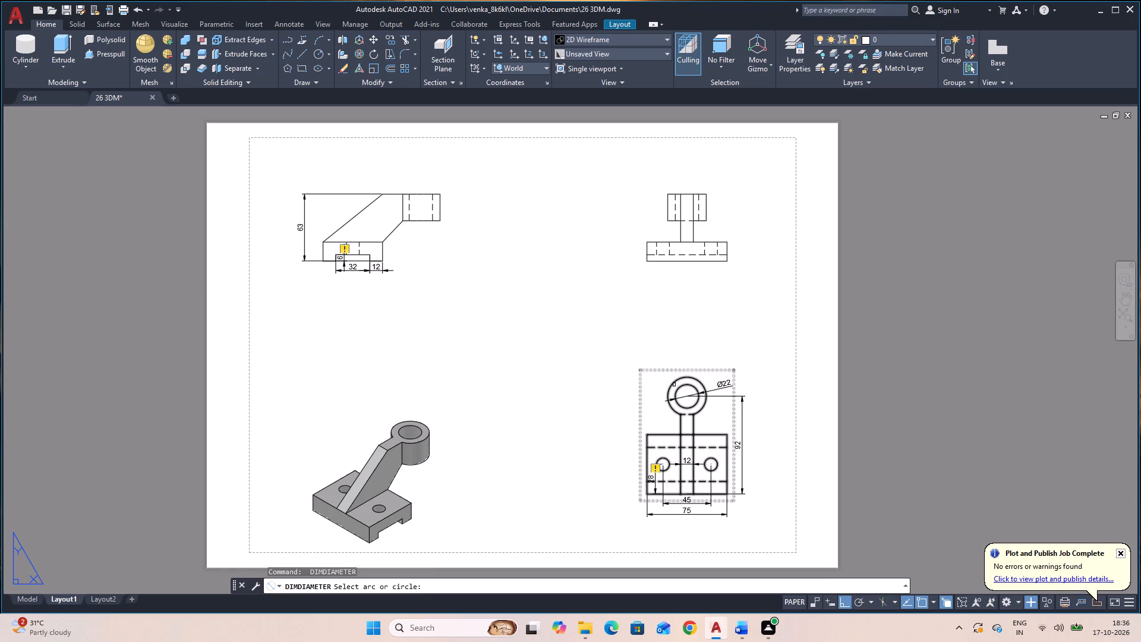
click(669, 386)
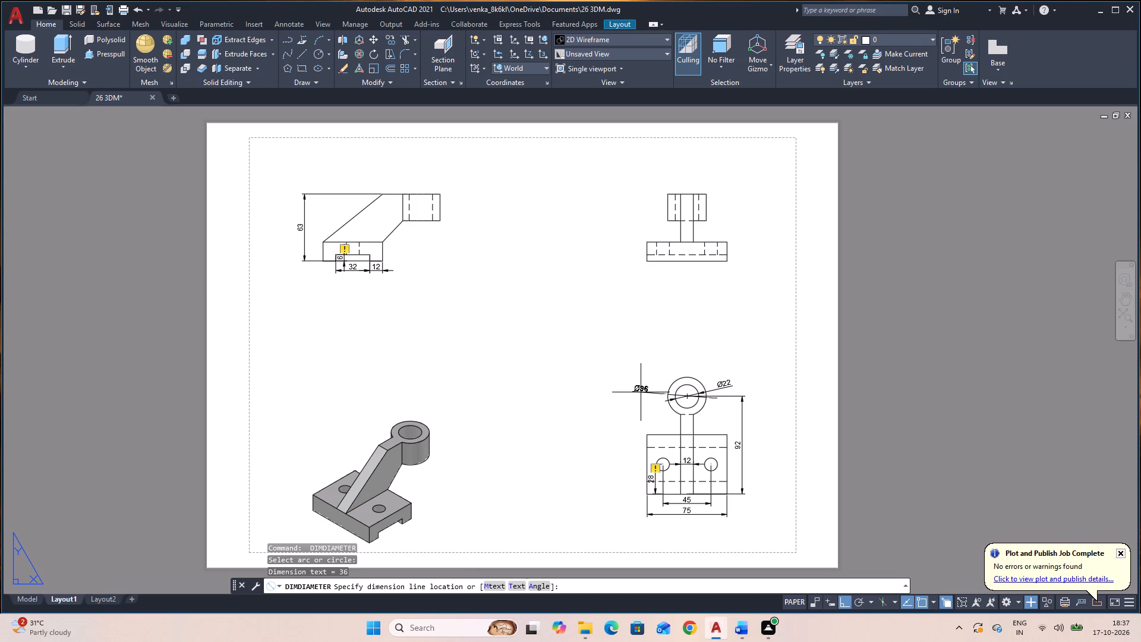
click(650, 396)
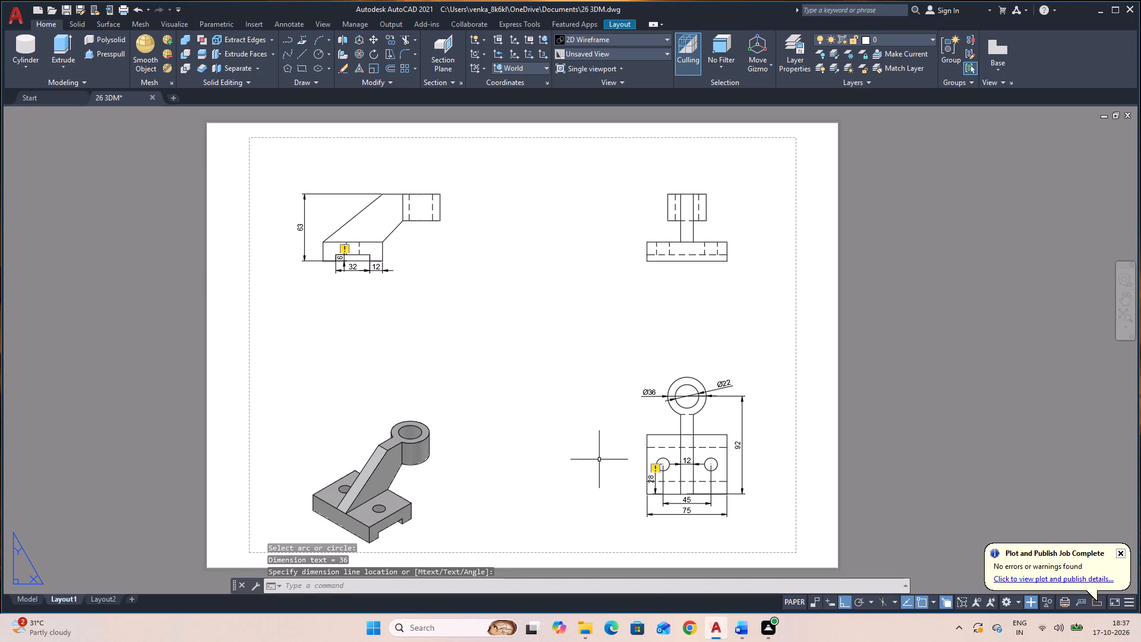
Add a diameter dimension to the base's right-hand hole in the top view, placing the text outside the base.
key(space)
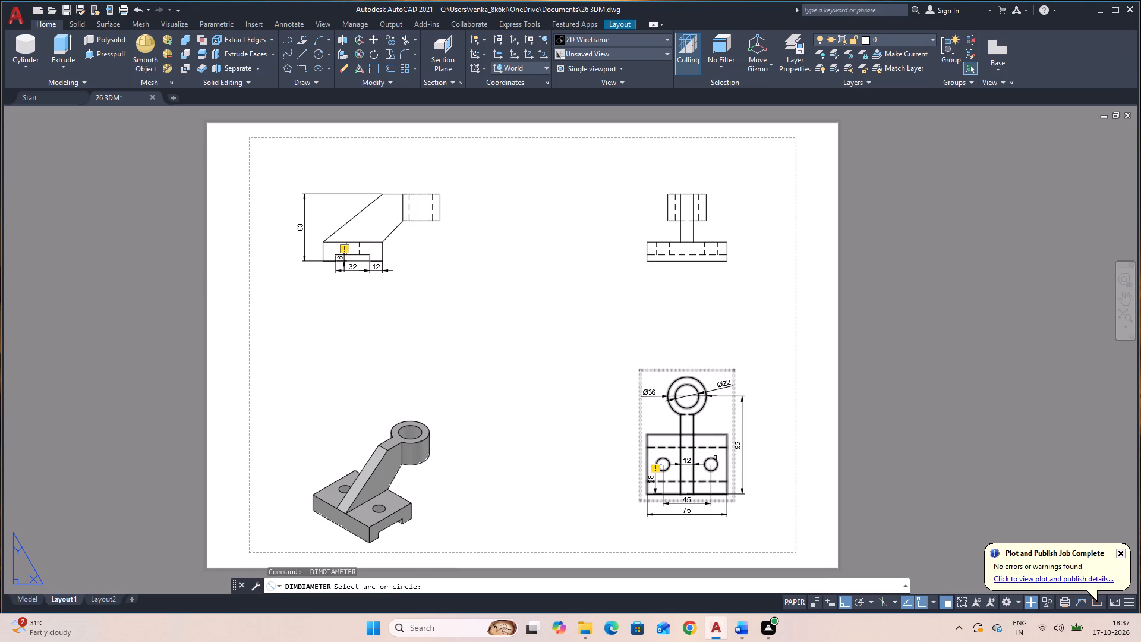
click(713, 460)
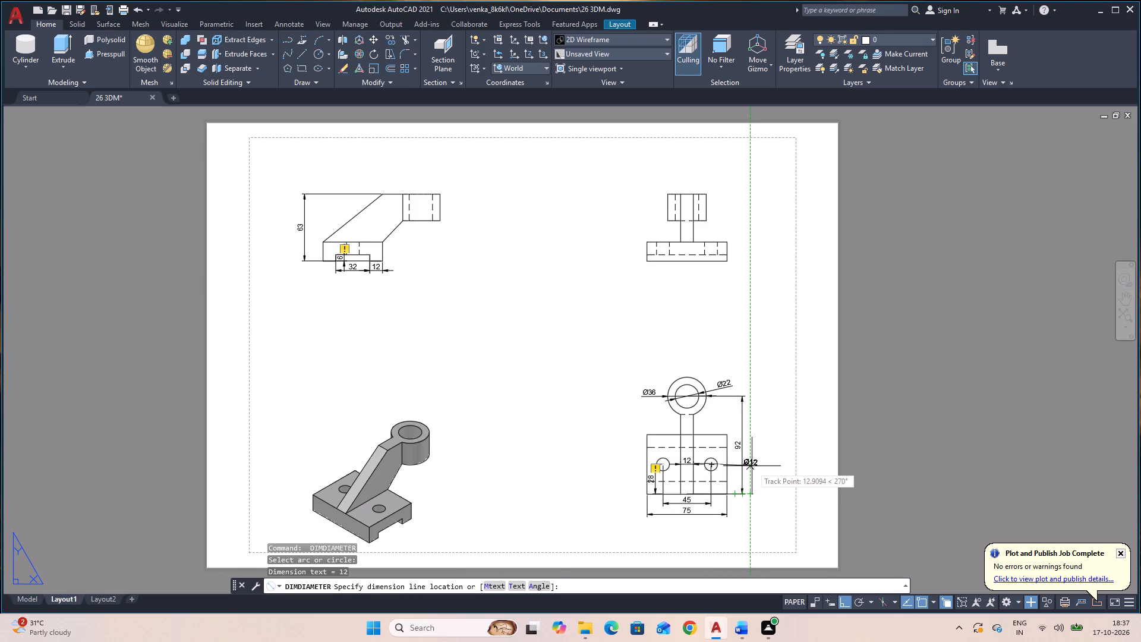
click(762, 464)
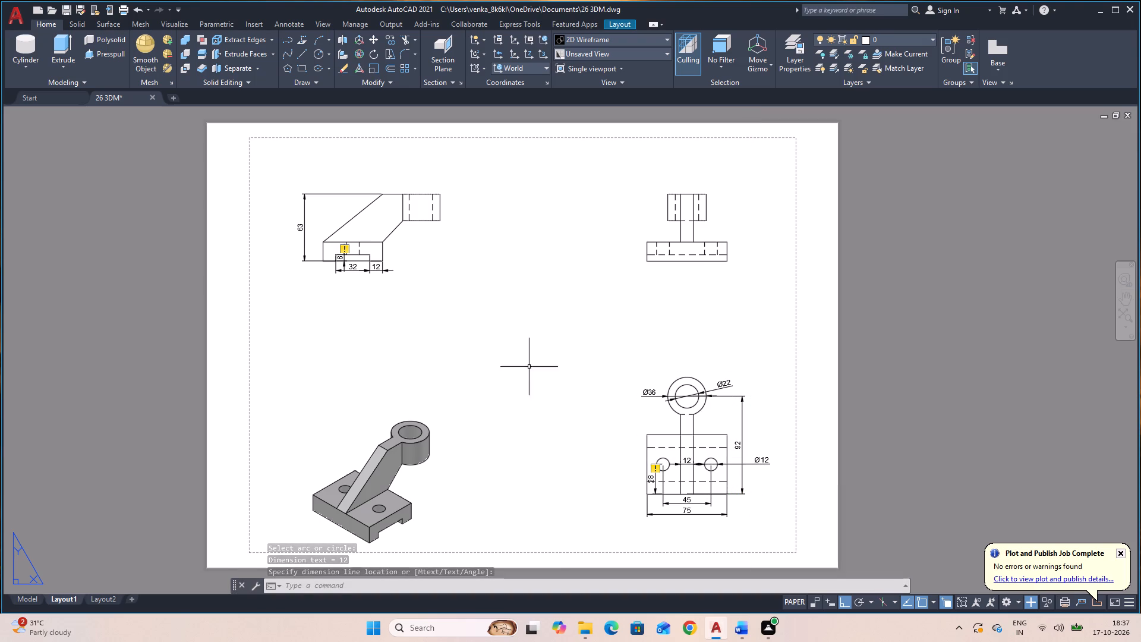
Dimension the boss's height in the front view with an aligned dimension placed just right of the boss.
key(space)
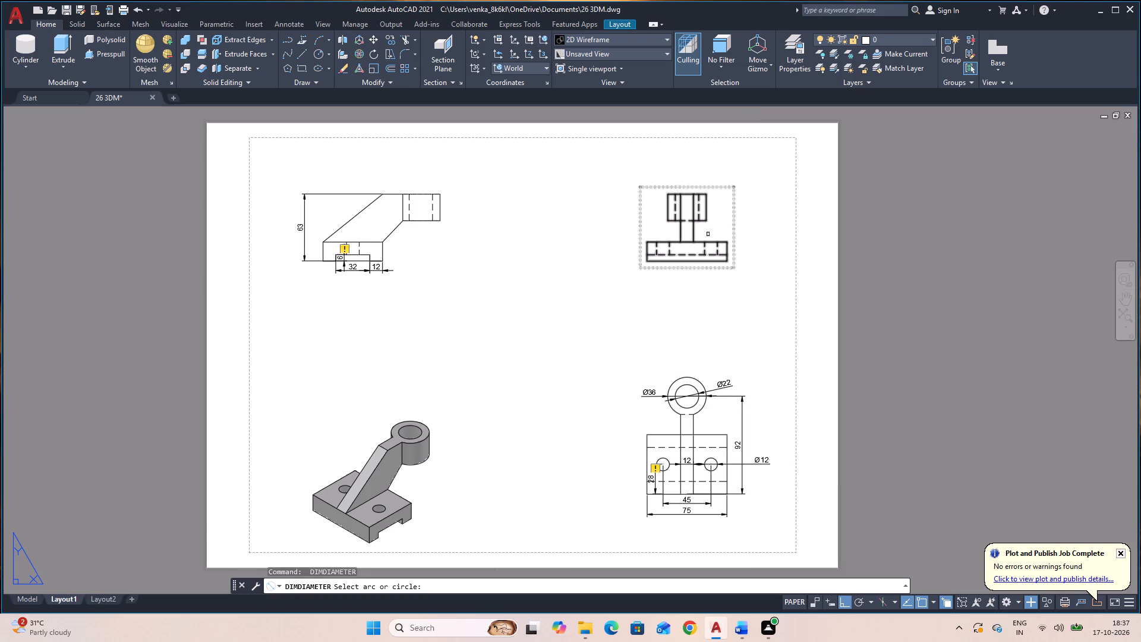
key(space)
text(DA)
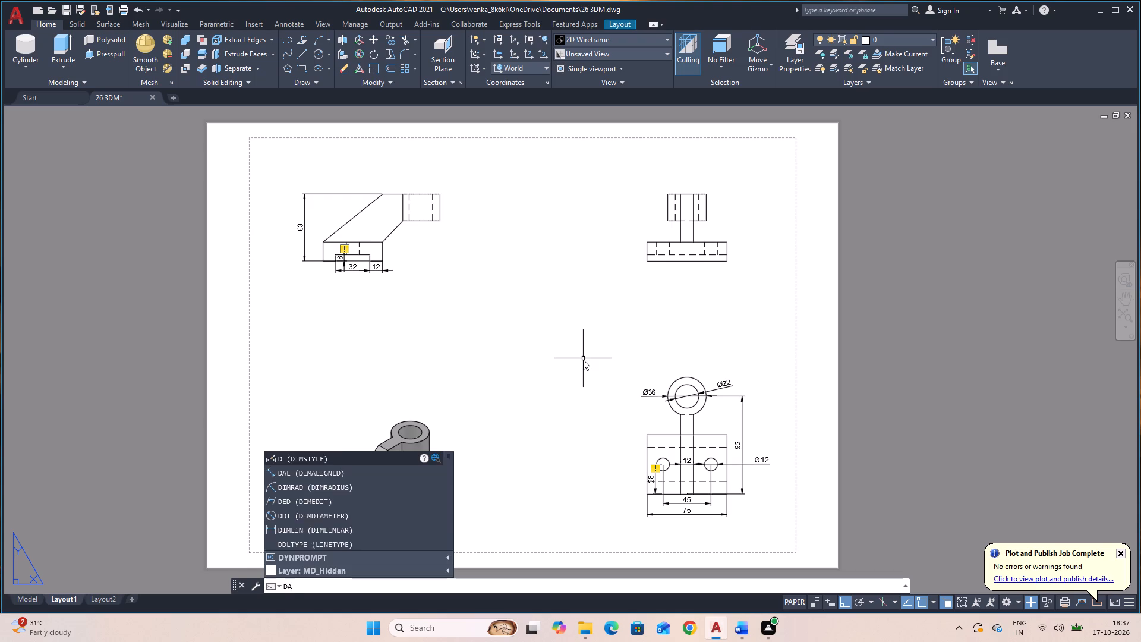
text(L)
key(space)
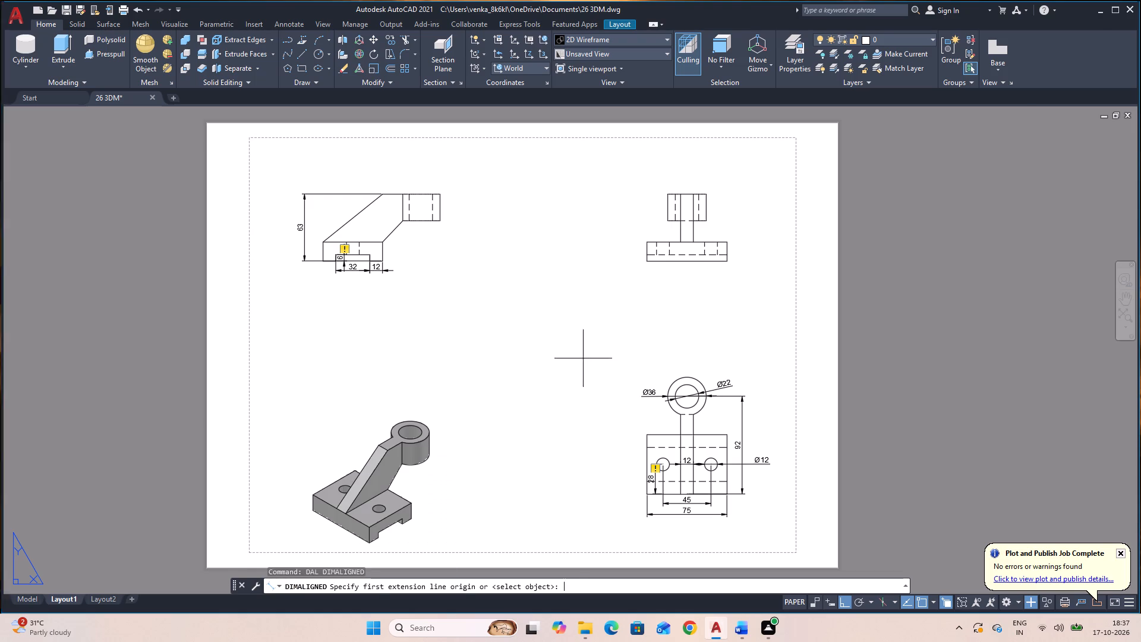
click(708, 191)
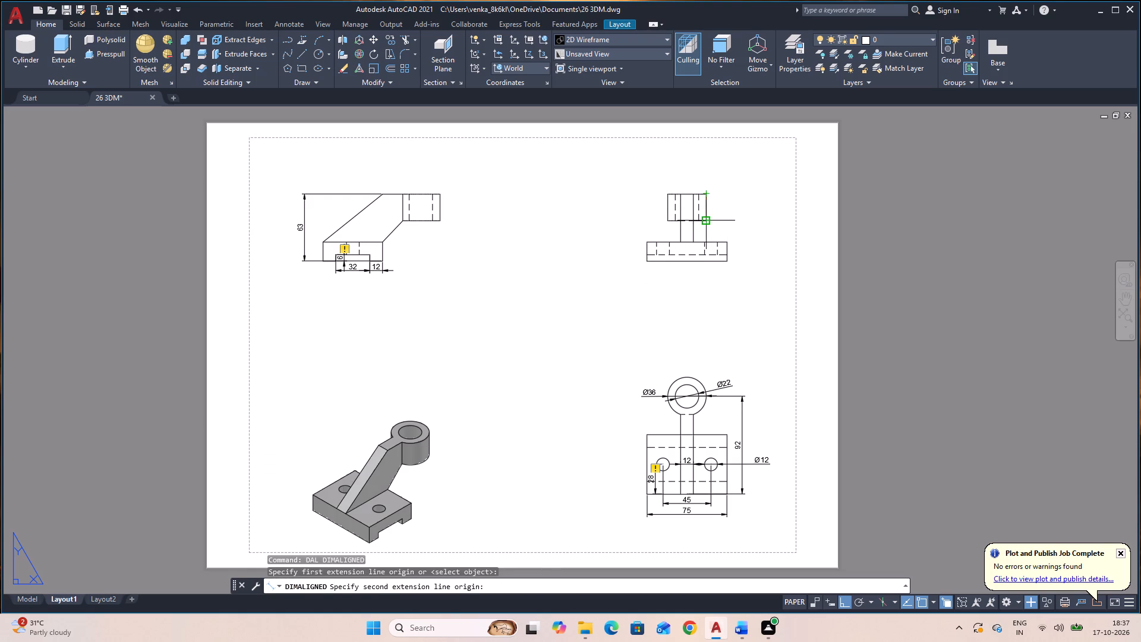
click(705, 218)
click(714, 223)
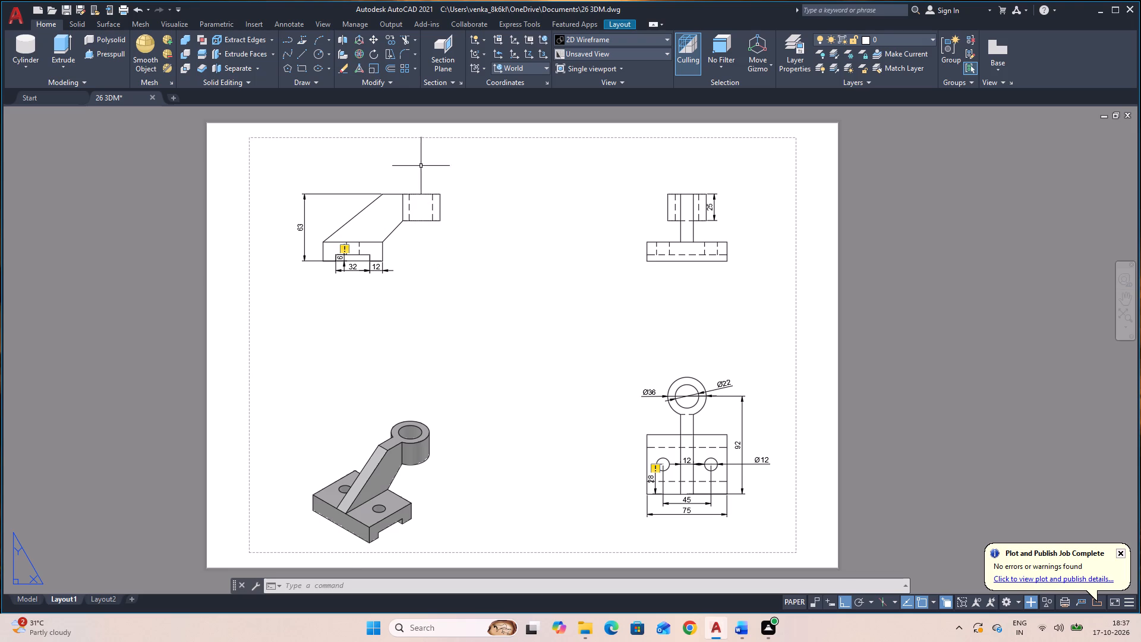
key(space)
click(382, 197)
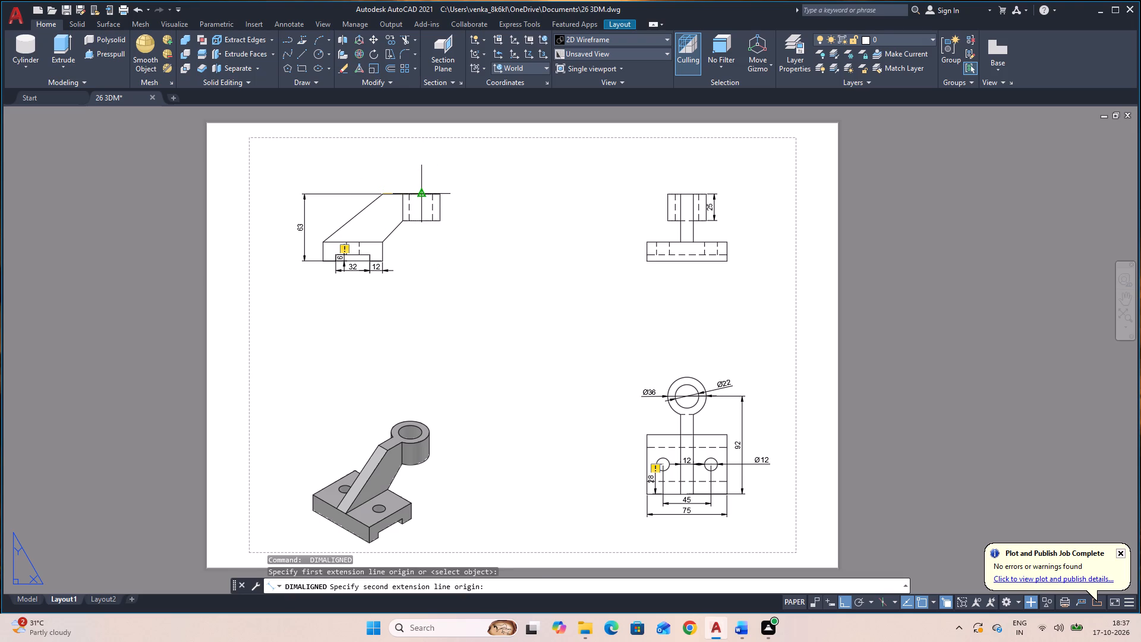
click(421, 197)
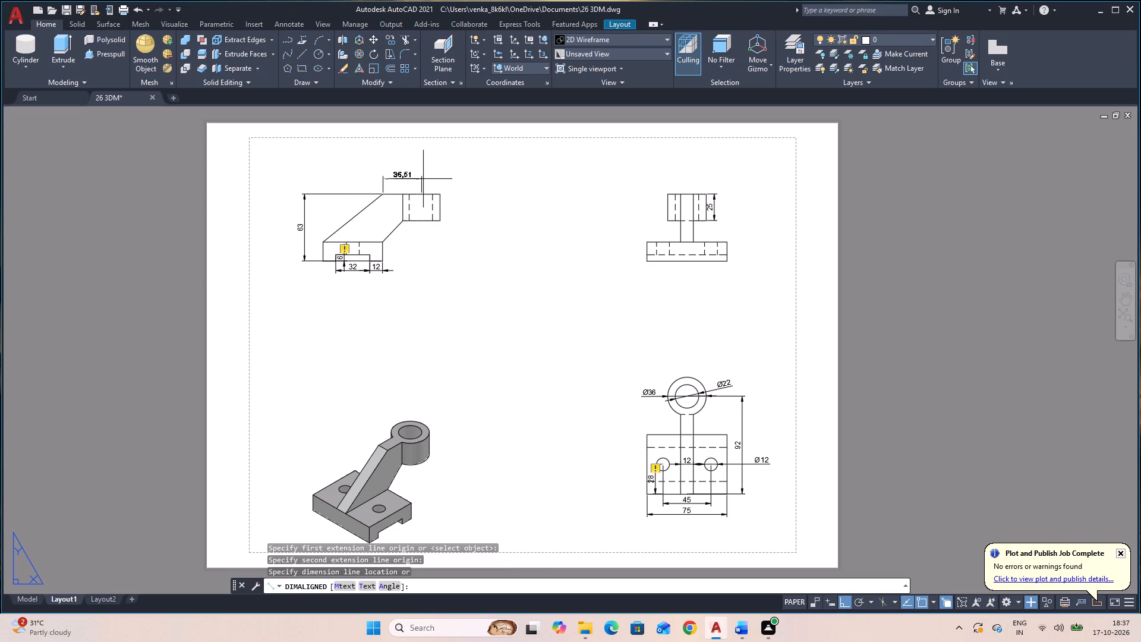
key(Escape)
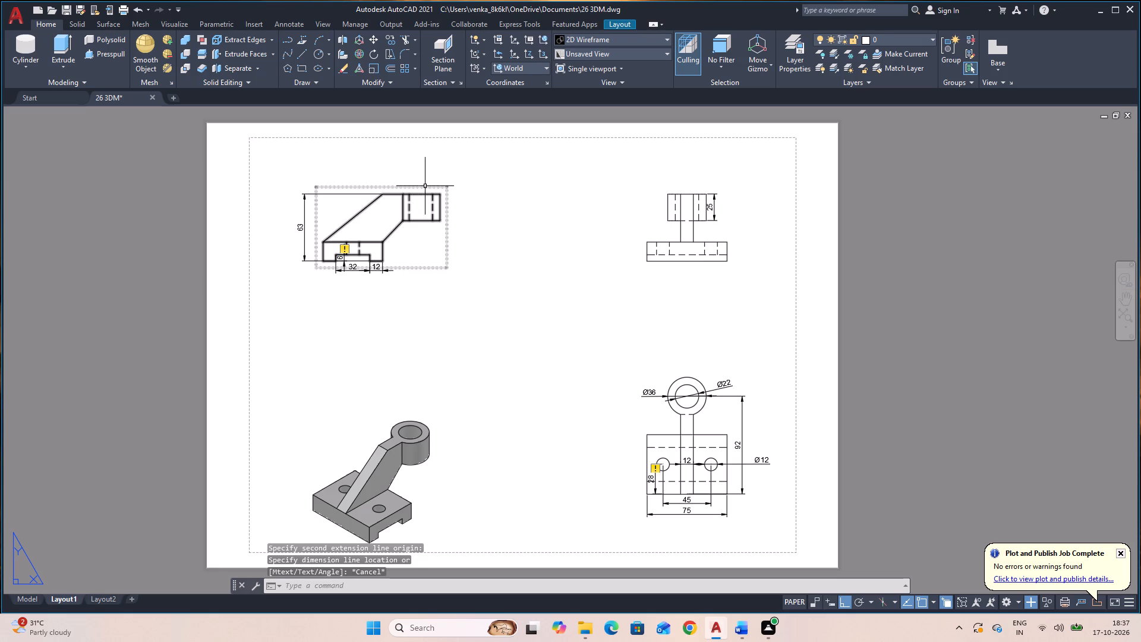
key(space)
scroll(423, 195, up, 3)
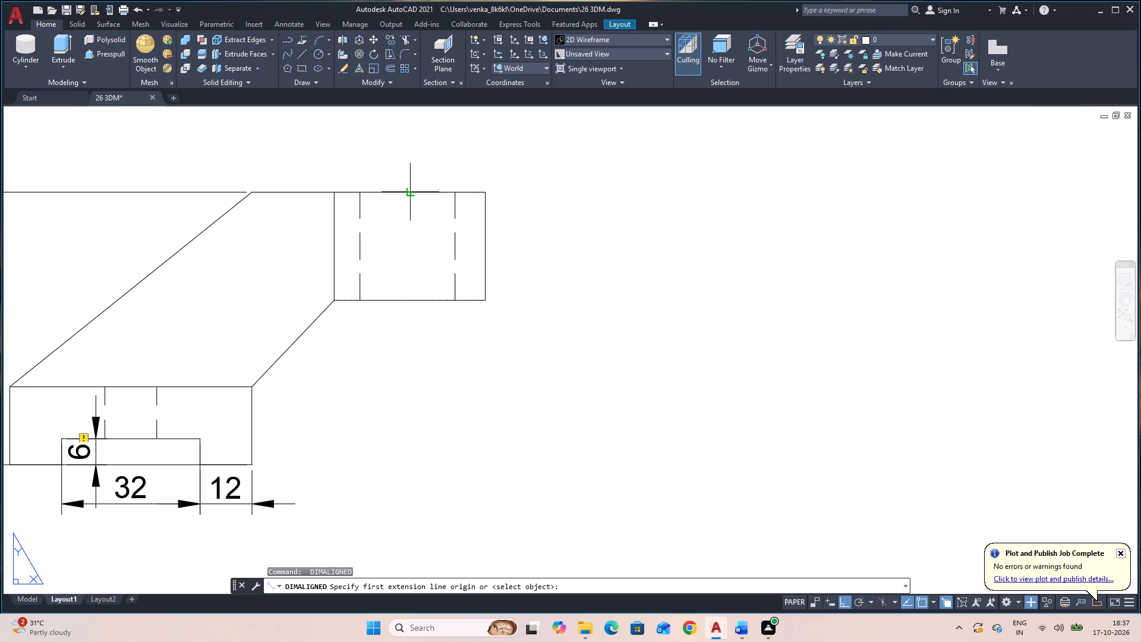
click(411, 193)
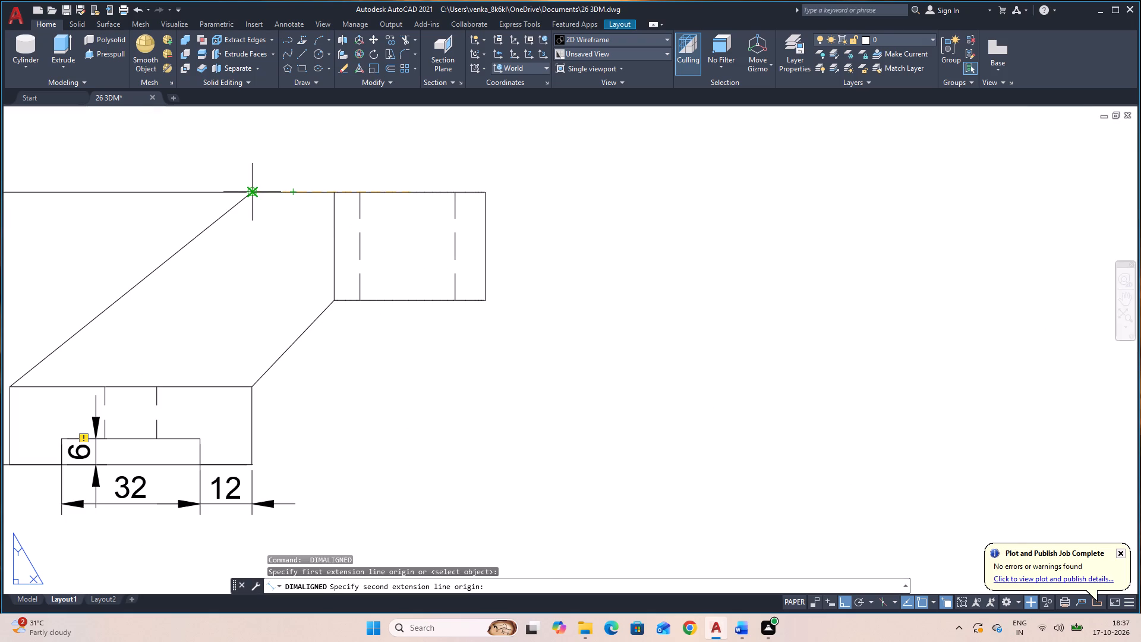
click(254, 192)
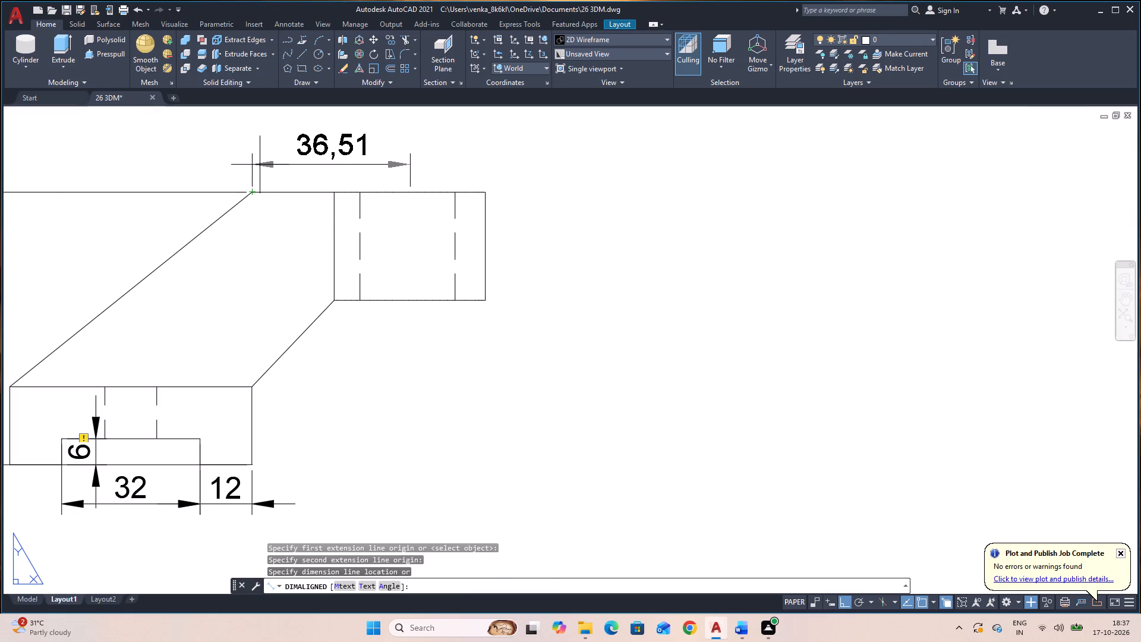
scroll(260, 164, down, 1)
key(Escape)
Set up a plot of Layout1 with the DWG To PDF.pc3 plotter and the monochrome.ctb plot style table.
scroll(270, 169, down, 1)
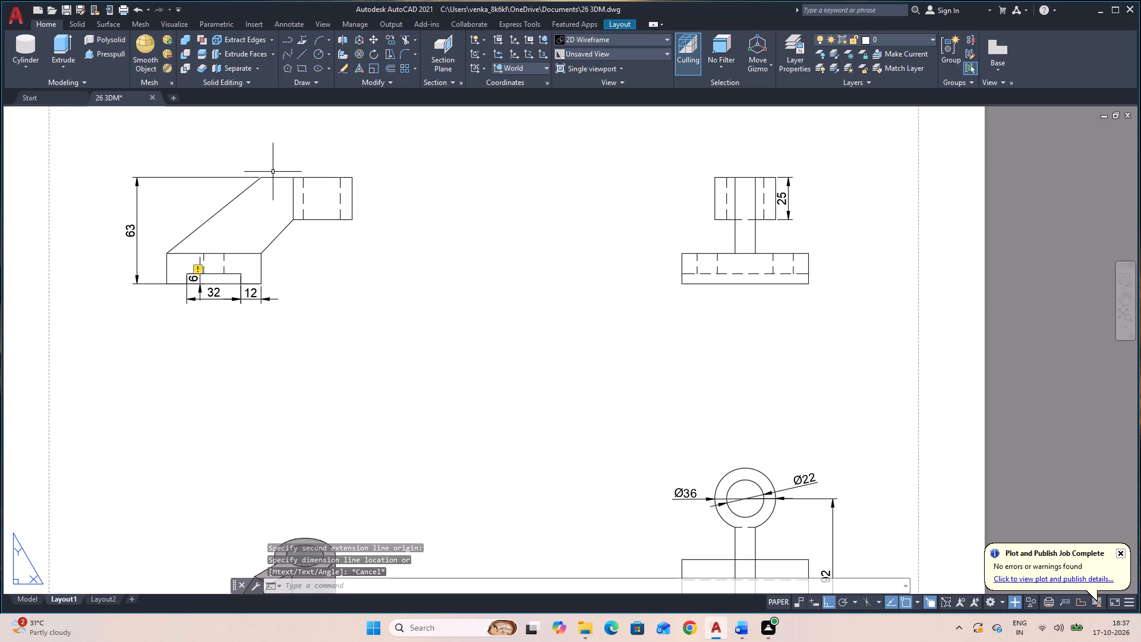
scroll(342, 246, down, 1)
middle_drag(374, 302, 455, 304)
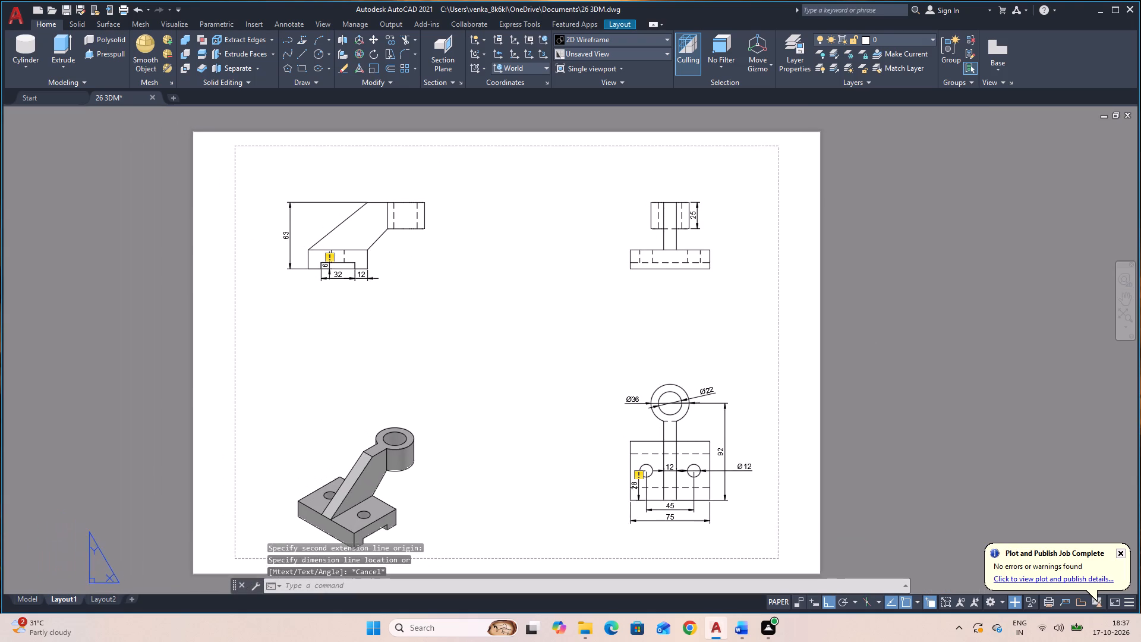
middle_drag(455, 304, 464, 304)
middle_drag(459, 321, 462, 301)
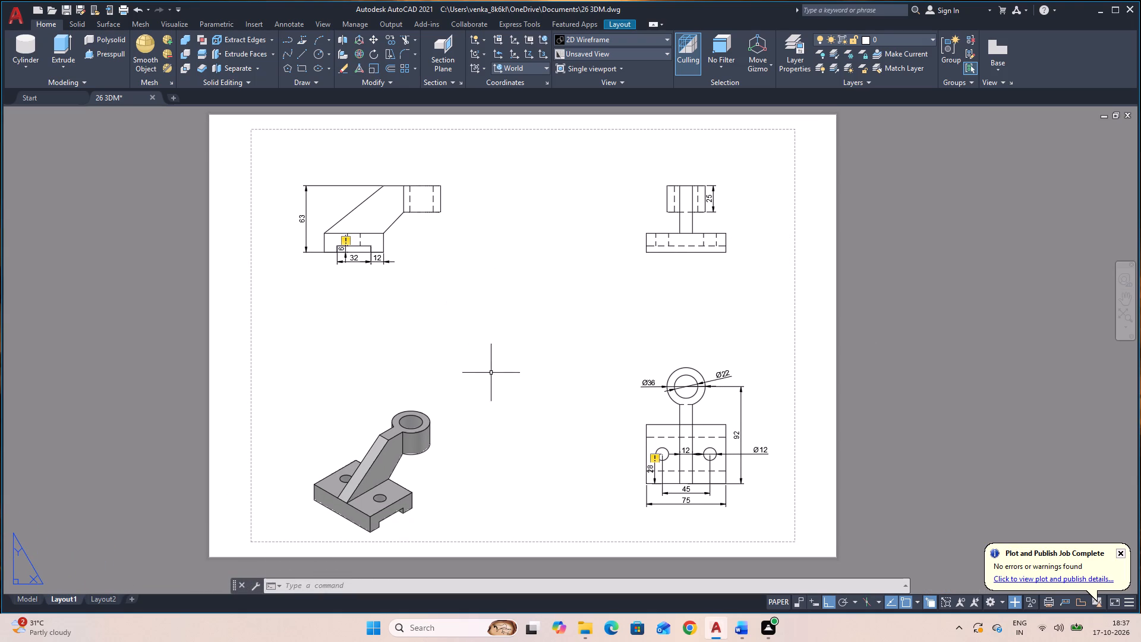
key(ctrl+p)
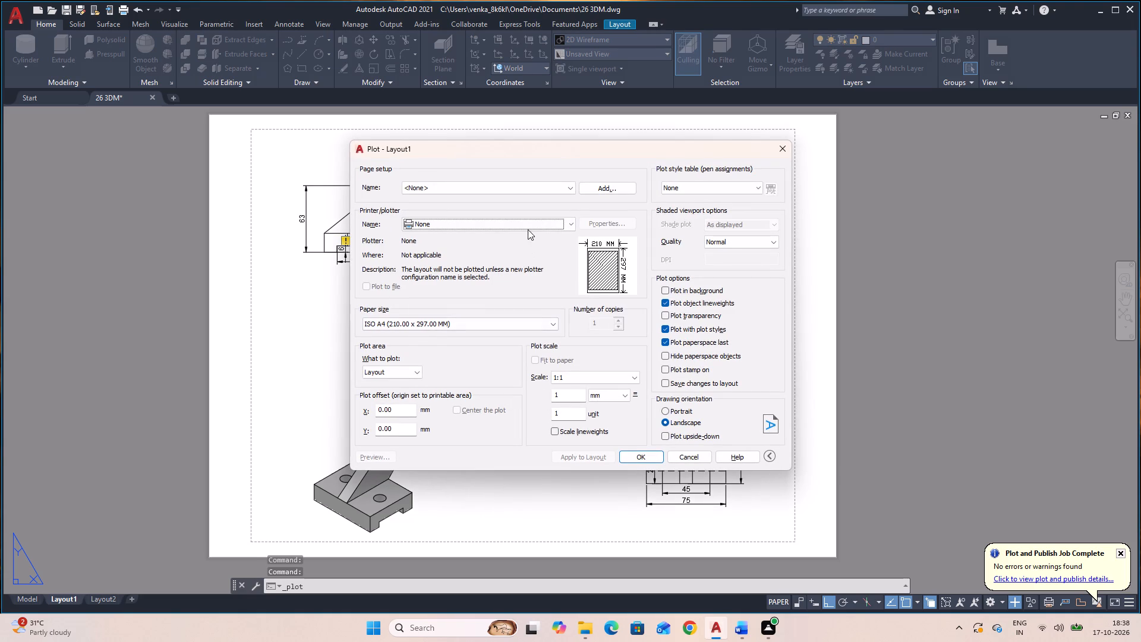
click(528, 229)
click(494, 355)
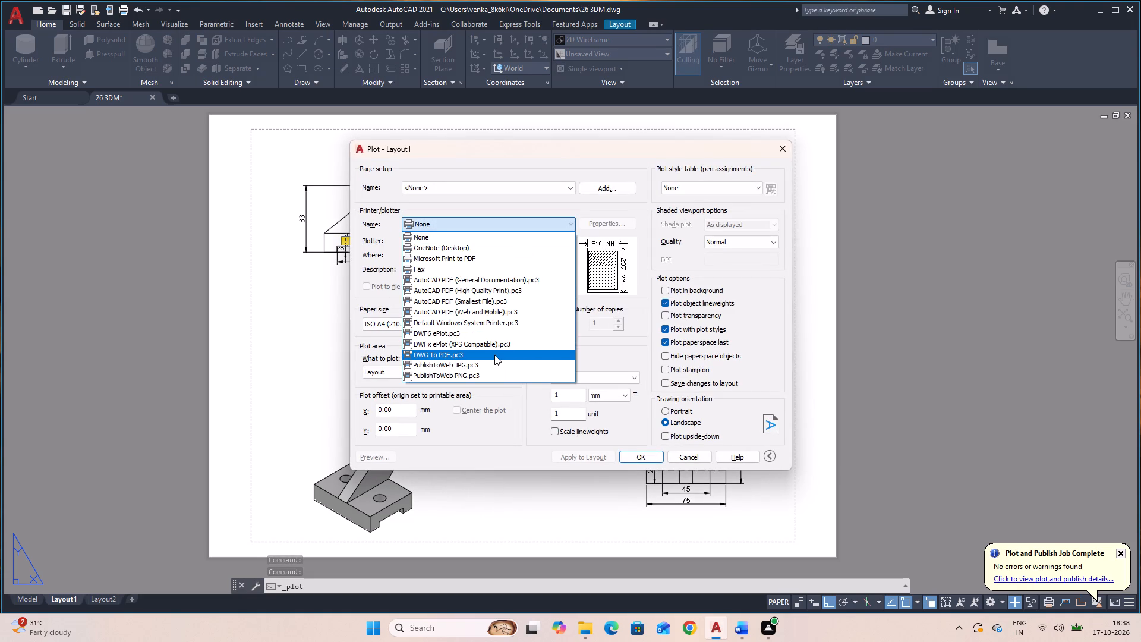
click(695, 188)
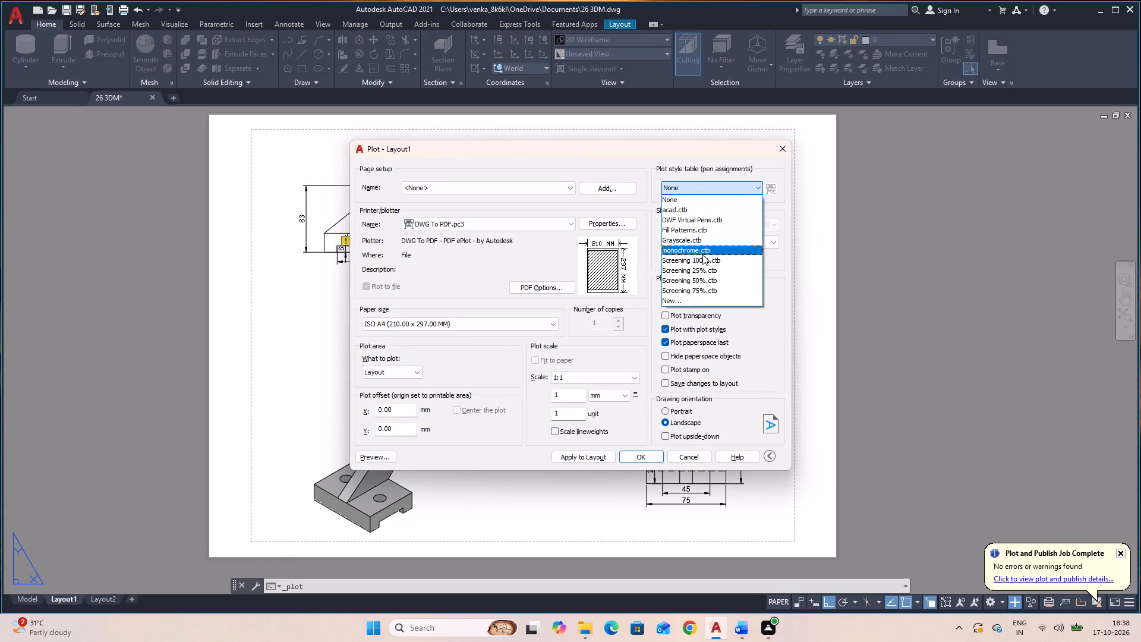
click(701, 253)
Define the plot area as a window just outside the layout's dashed printable border and center the plot.
click(401, 378)
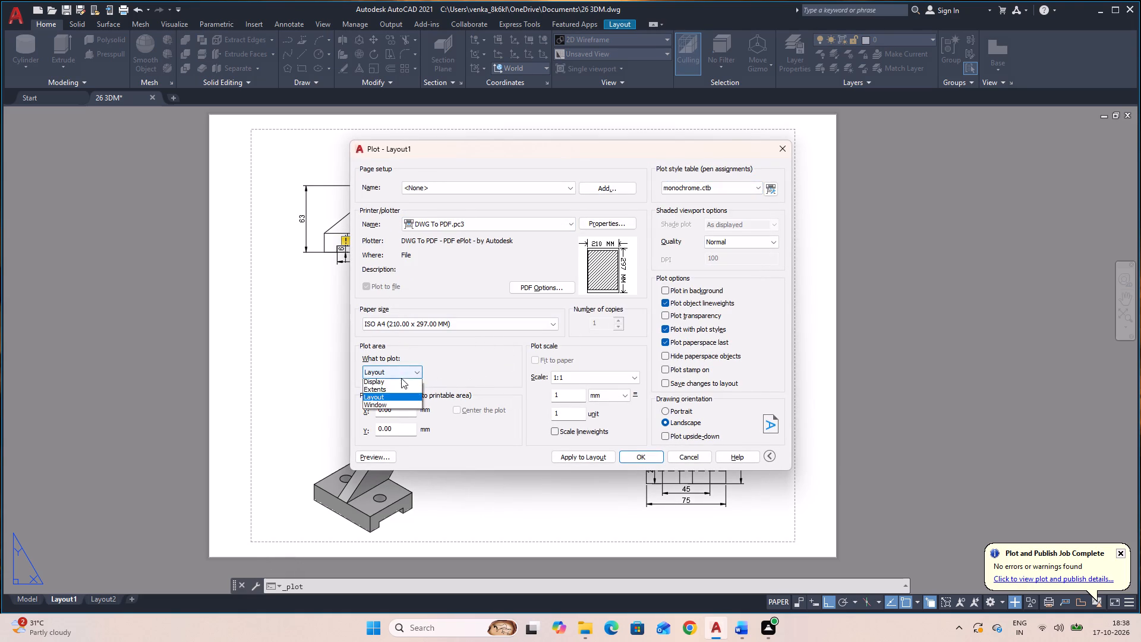
click(402, 402)
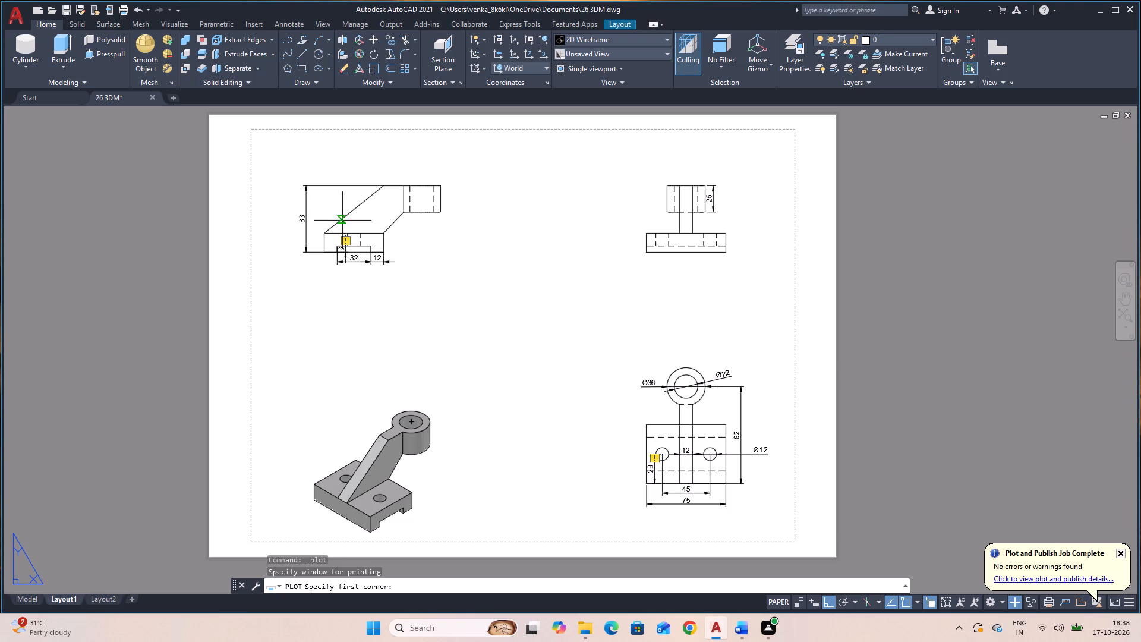
click(244, 125)
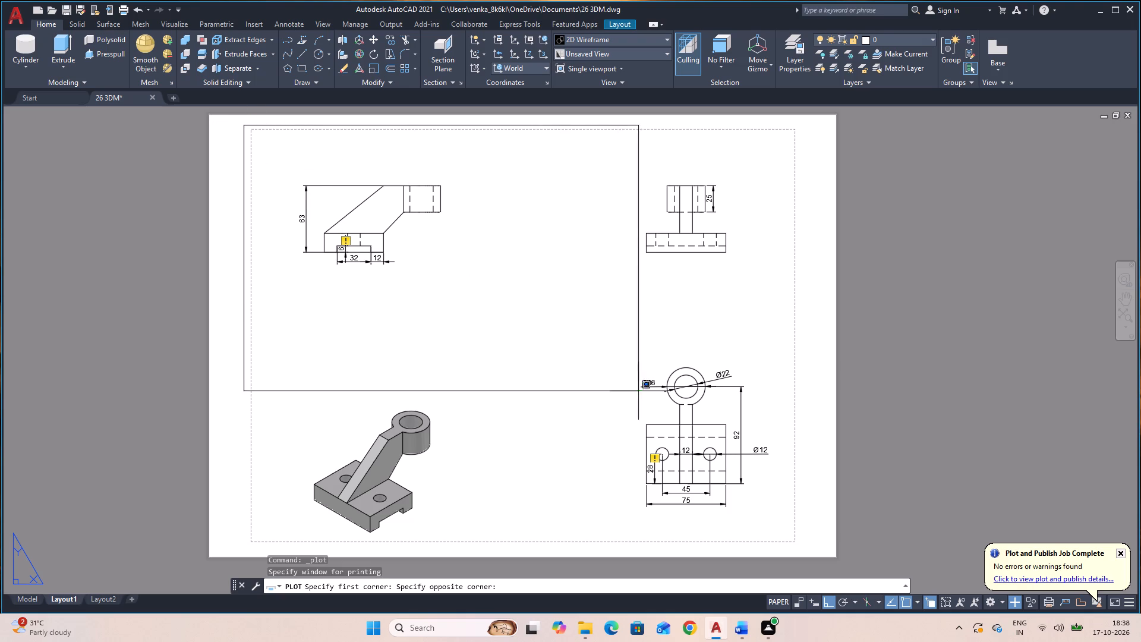
click(805, 548)
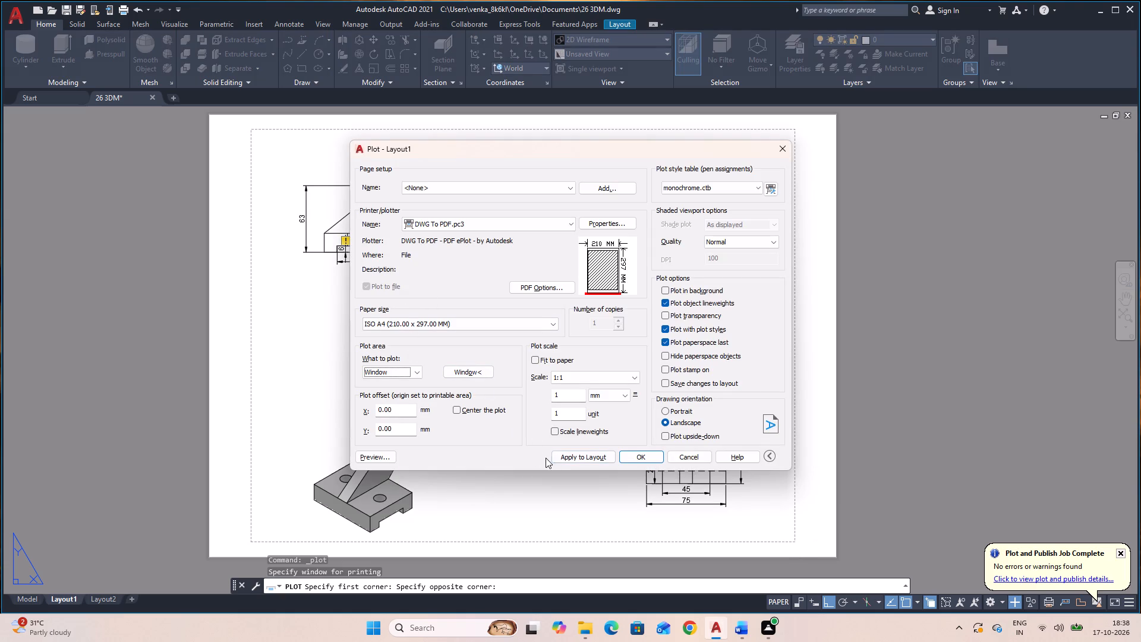
click(461, 414)
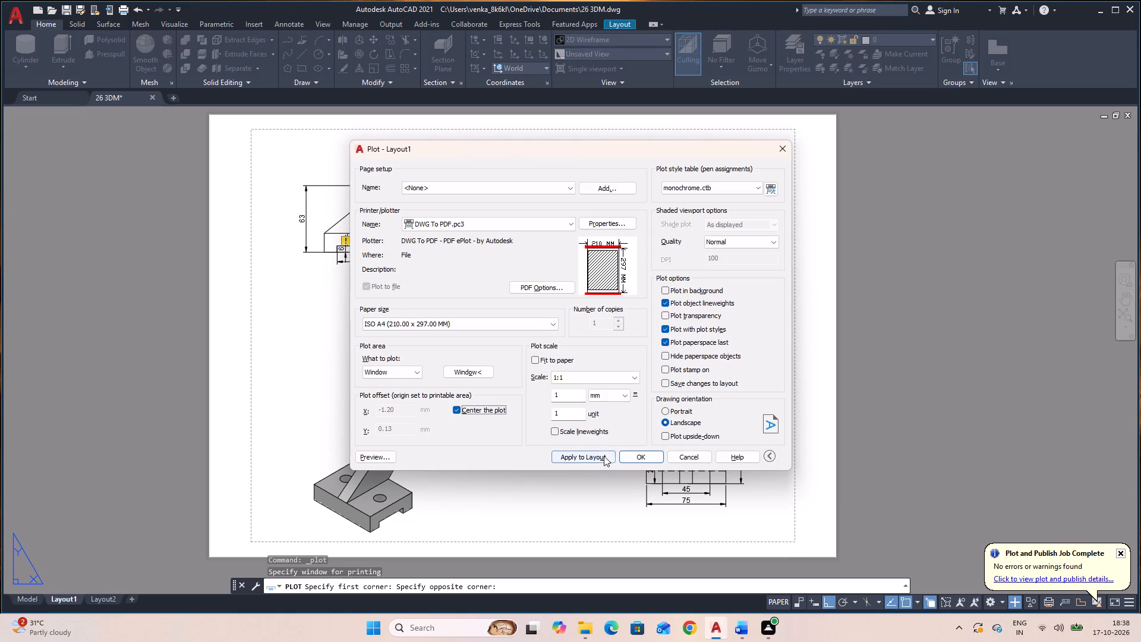
Plot the layout to a PDF named 26 3DM in the Documents folder, and close the PDF preview window.
click(633, 455)
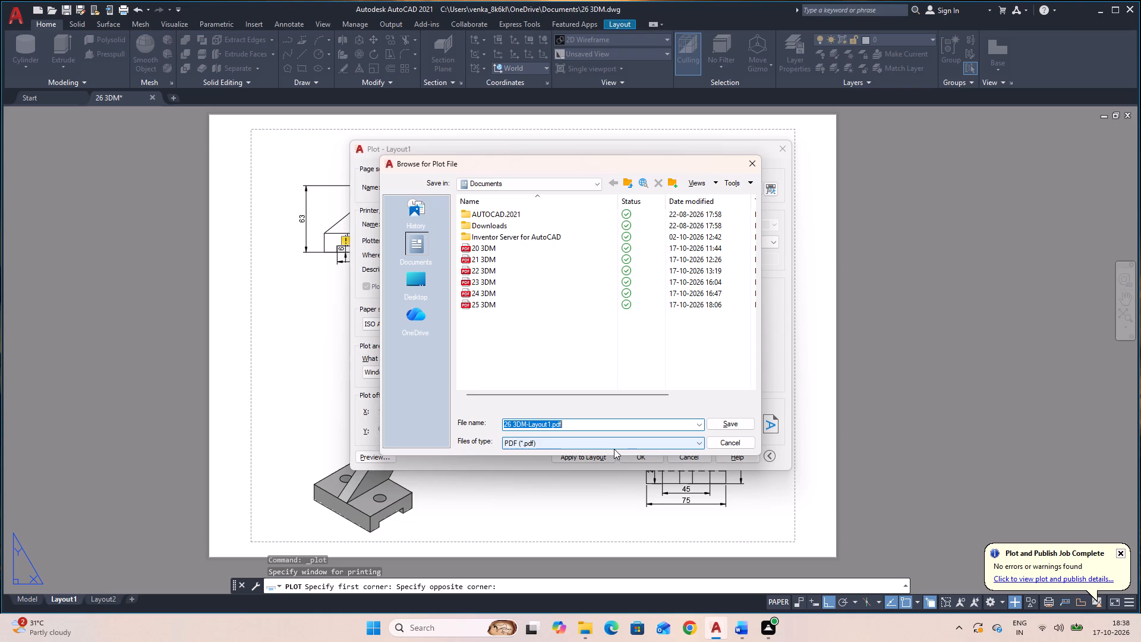
click(614, 422)
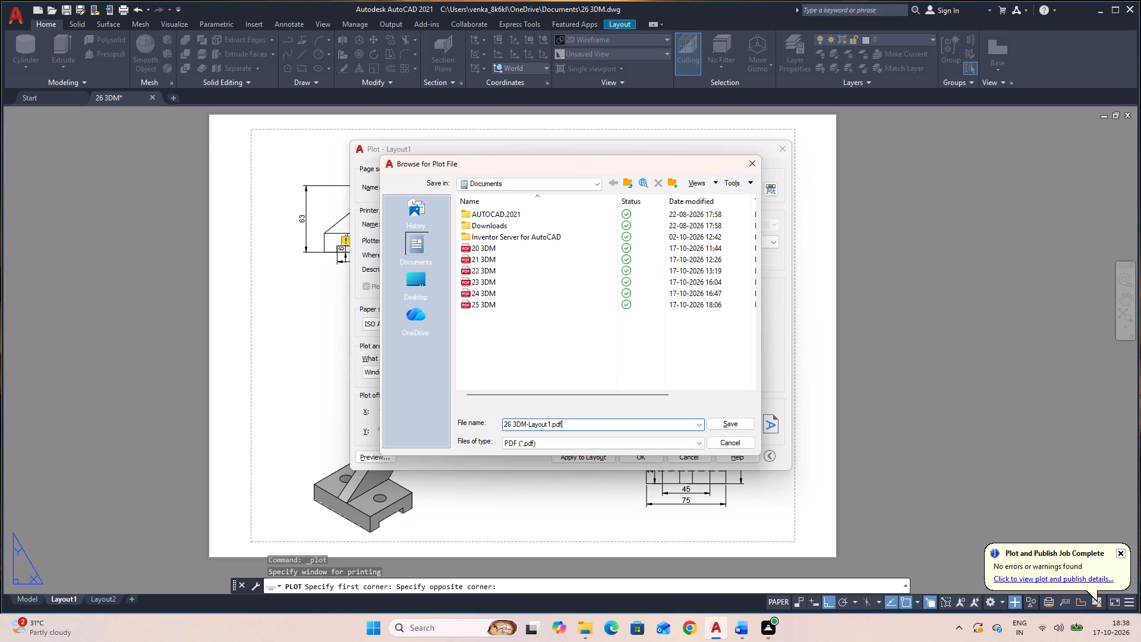
key(BackSpace)
key(BackSpace)
key(BackSpace)
key(BackSpace)
key(BackSpace)
key(BackSpace)
key(BackSpace)
key(BackSpace)
key(BackSpace)
key(BackSpace)
key(BackSpace)
key(BackSpace)
click(724, 426)
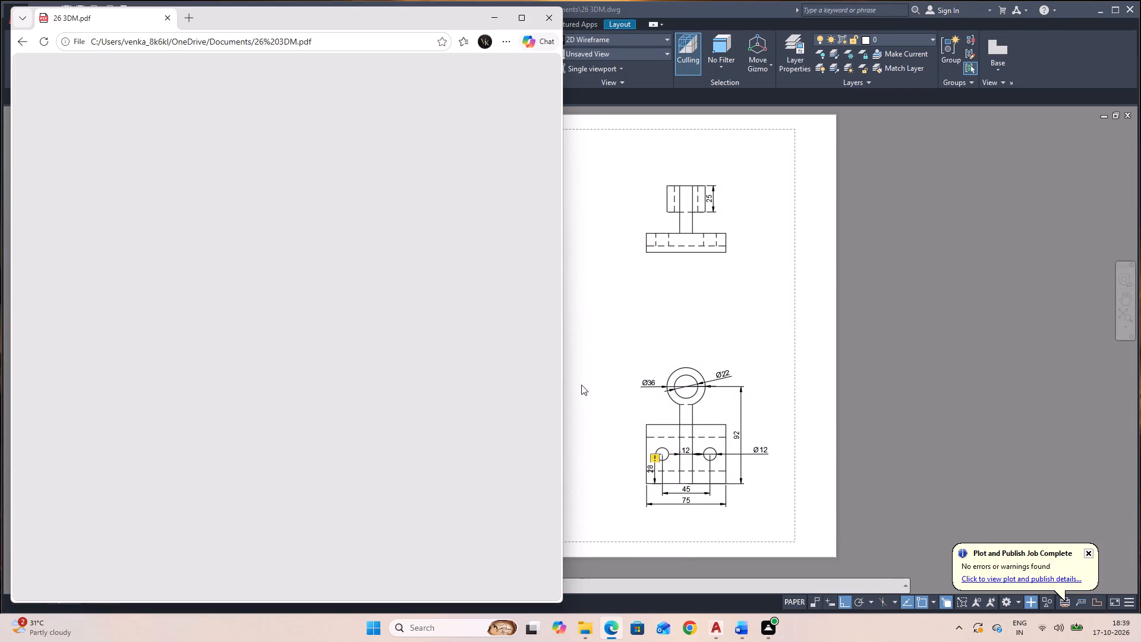
click(544, 15)
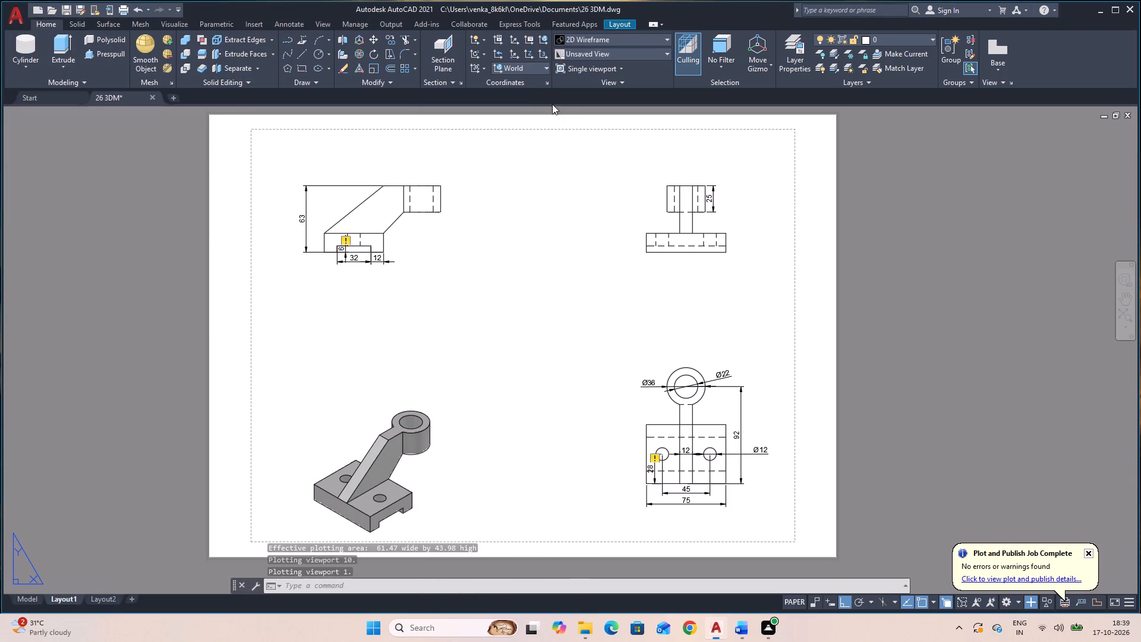